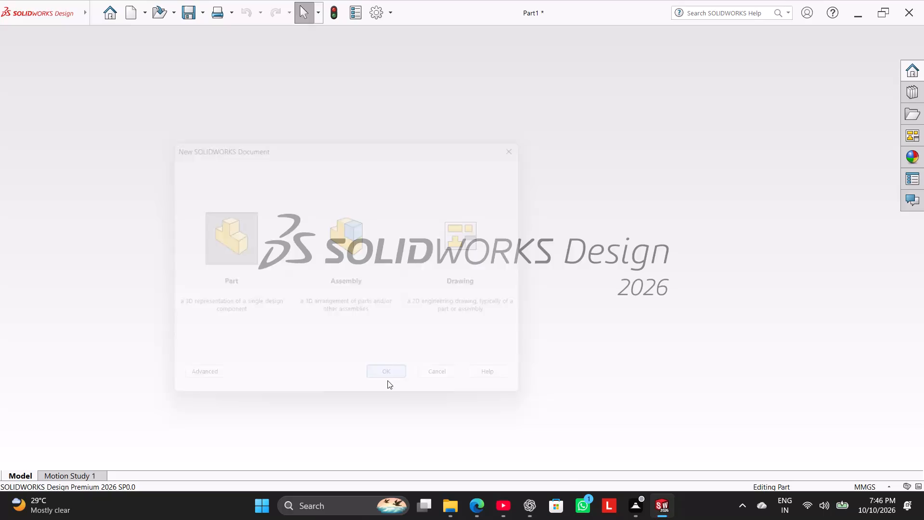
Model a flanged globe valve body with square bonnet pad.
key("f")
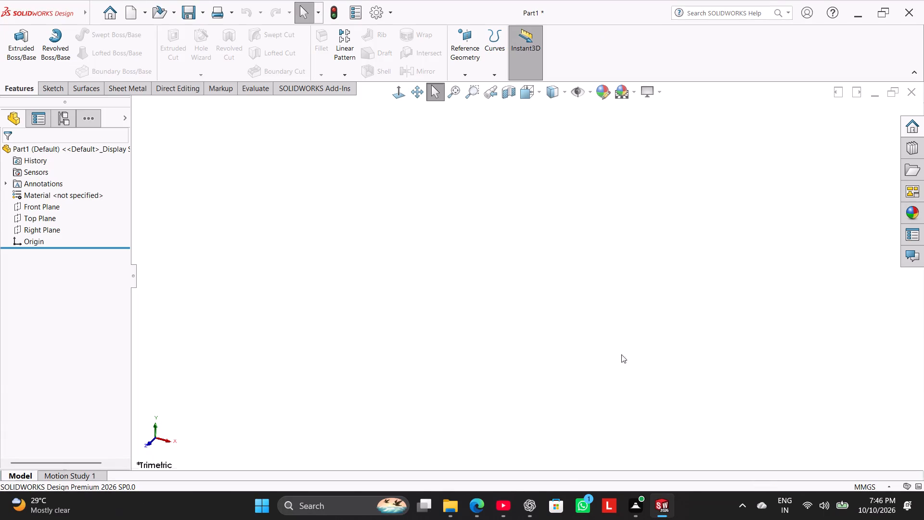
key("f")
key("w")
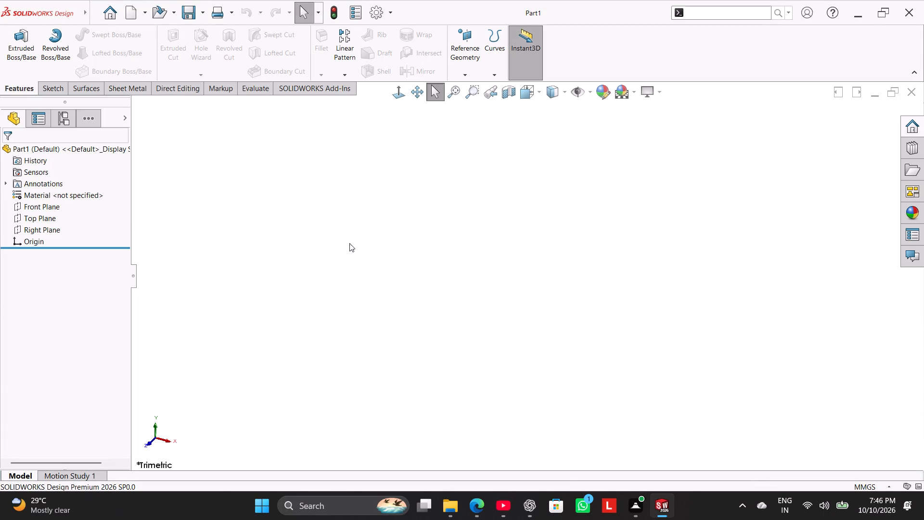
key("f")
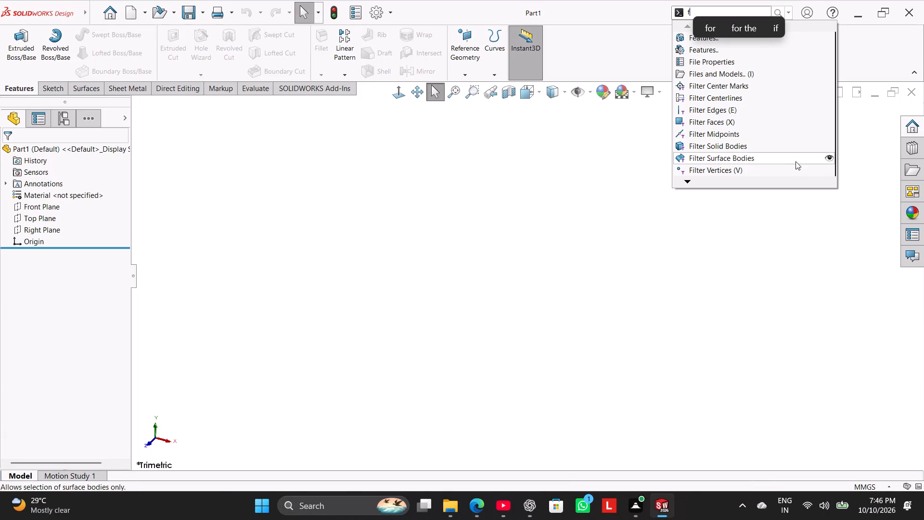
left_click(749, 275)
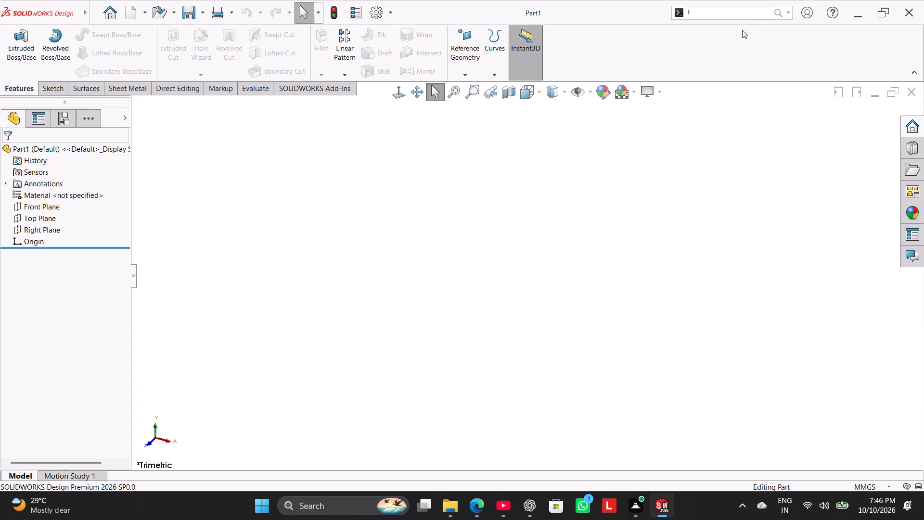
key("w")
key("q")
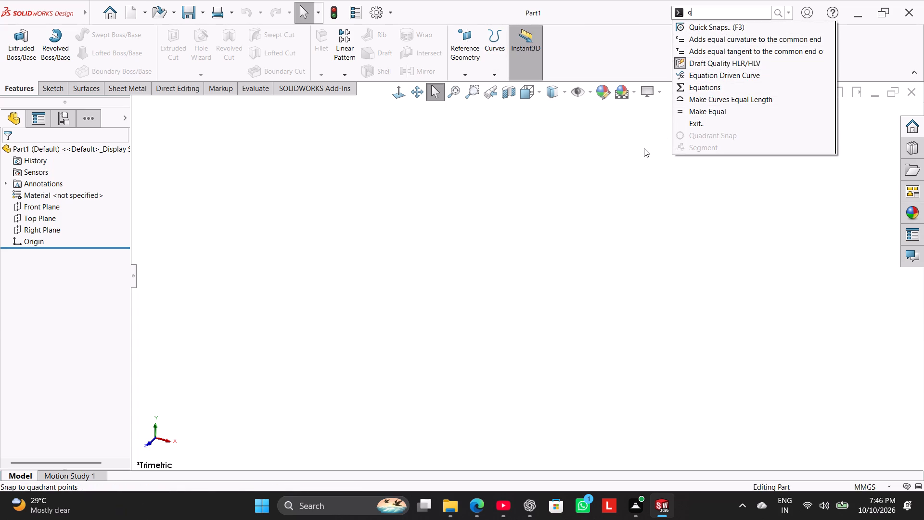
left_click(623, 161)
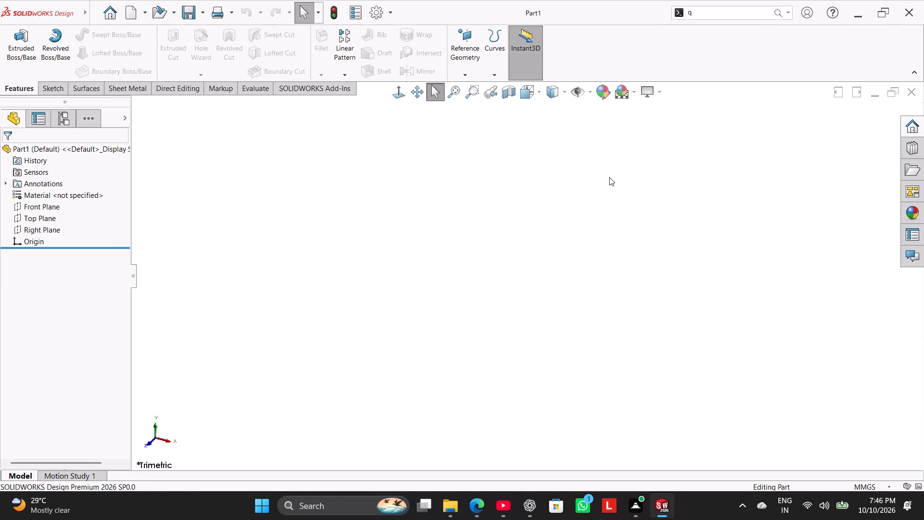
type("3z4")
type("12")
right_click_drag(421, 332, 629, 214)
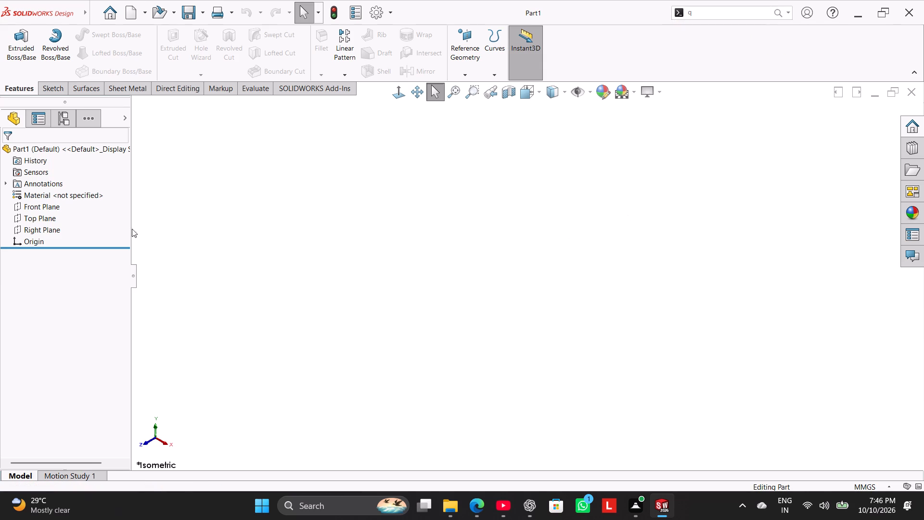
Start a new sketch on the Right Plane.
left_click(52, 92)
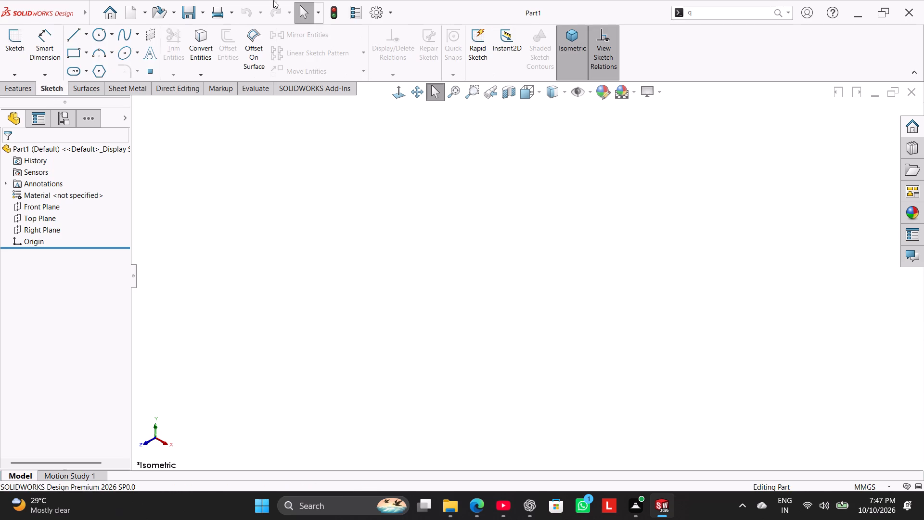
left_click(9, 54)
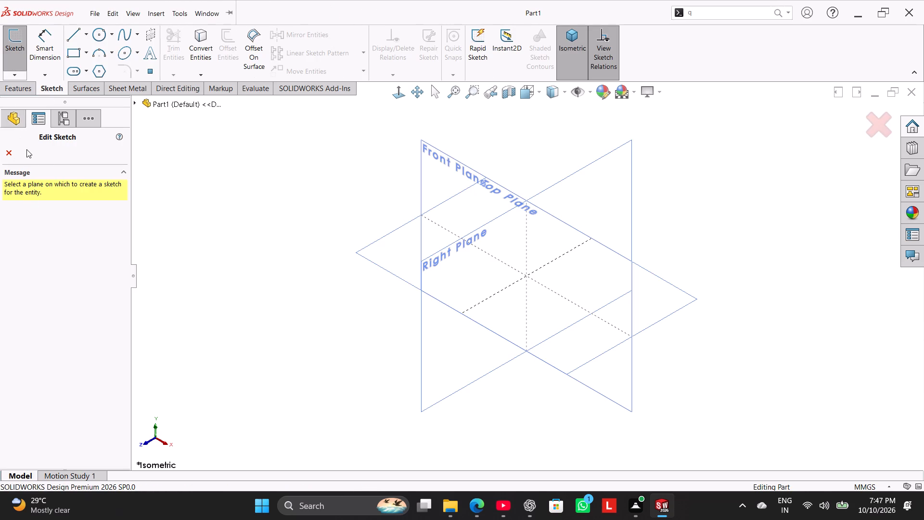
middle_click_drag(261, 194, 272, 228)
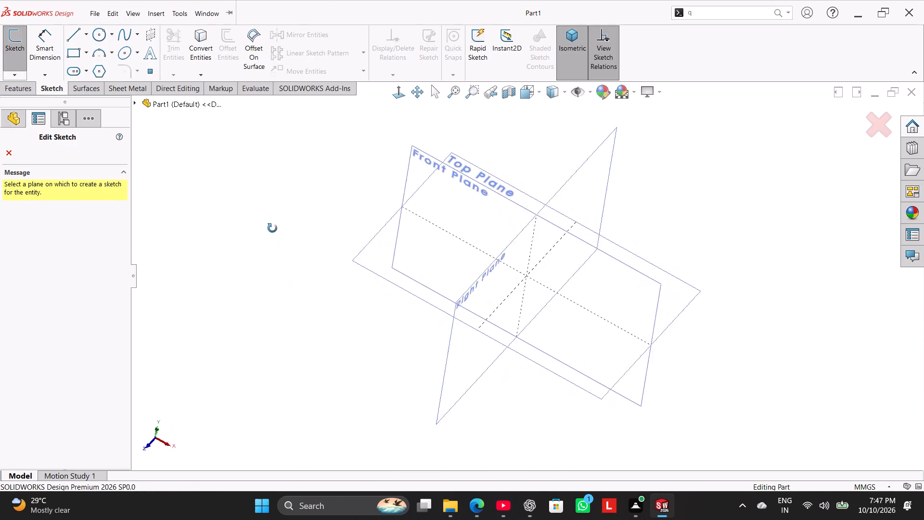
middle_click_drag(272, 228, 240, 185)
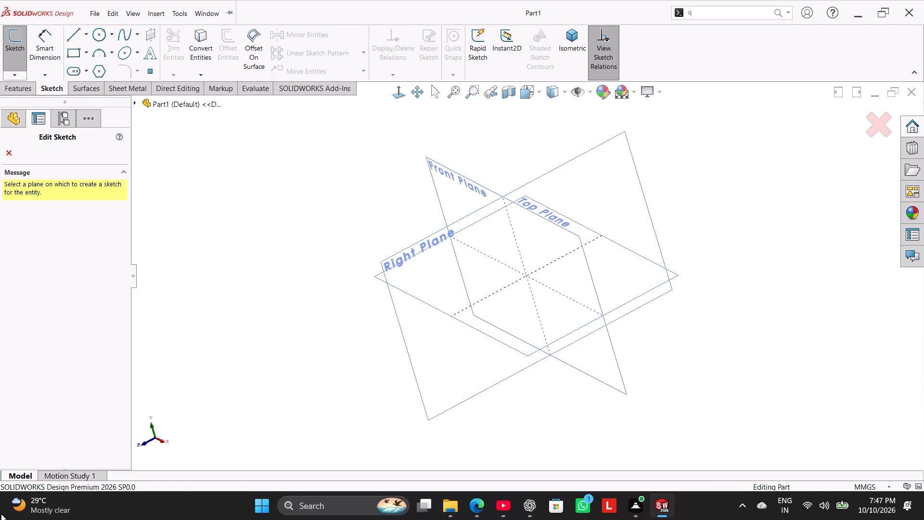
left_click(603, 173)
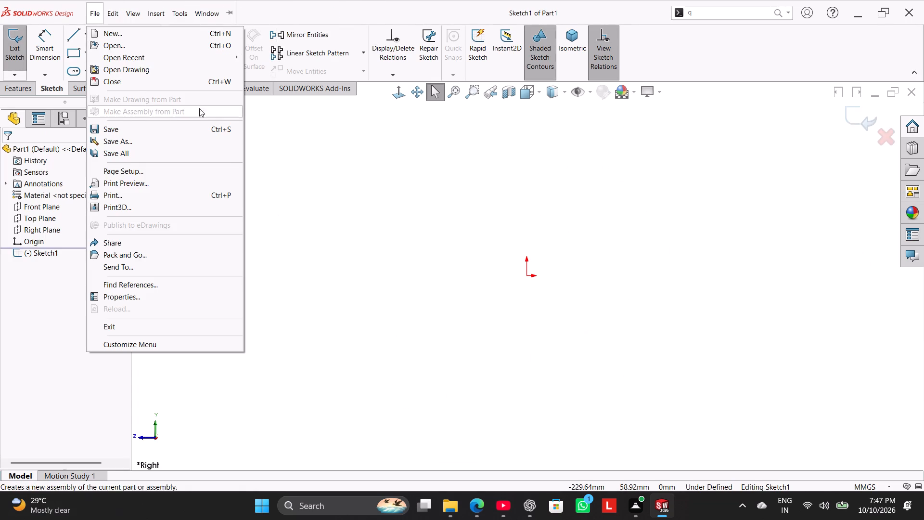
left_click(262, 131)
Sketch a horizontal centerline through the origin and stretch one end outward to an overall length of about 238 mm.
left_click(86, 37)
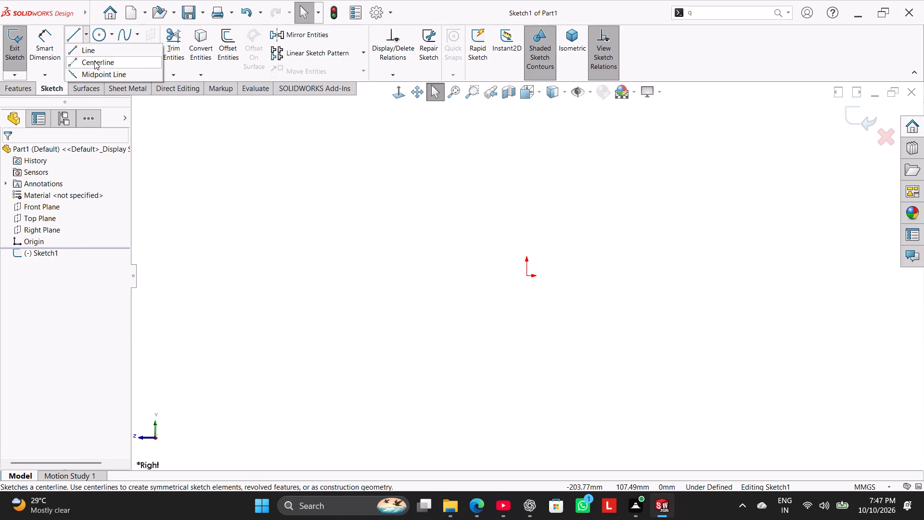
left_click(94, 61)
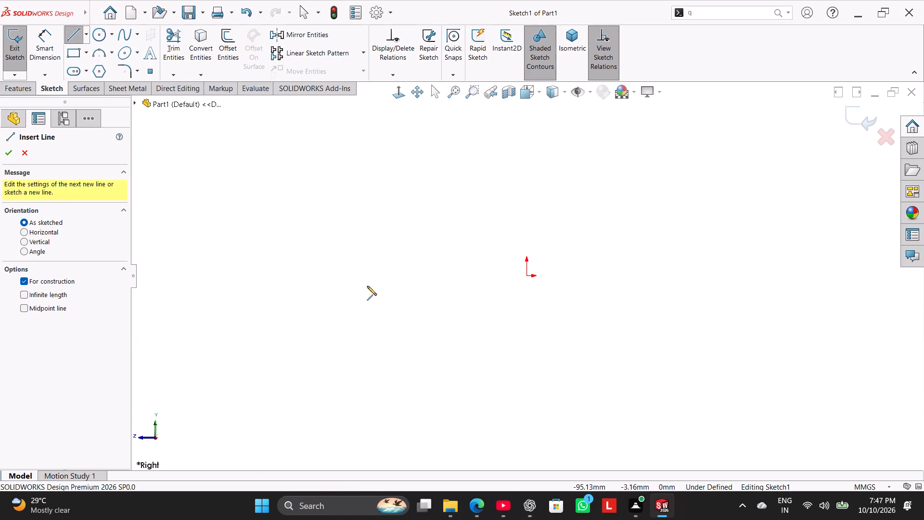
left_click(370, 277)
left_click(740, 277)
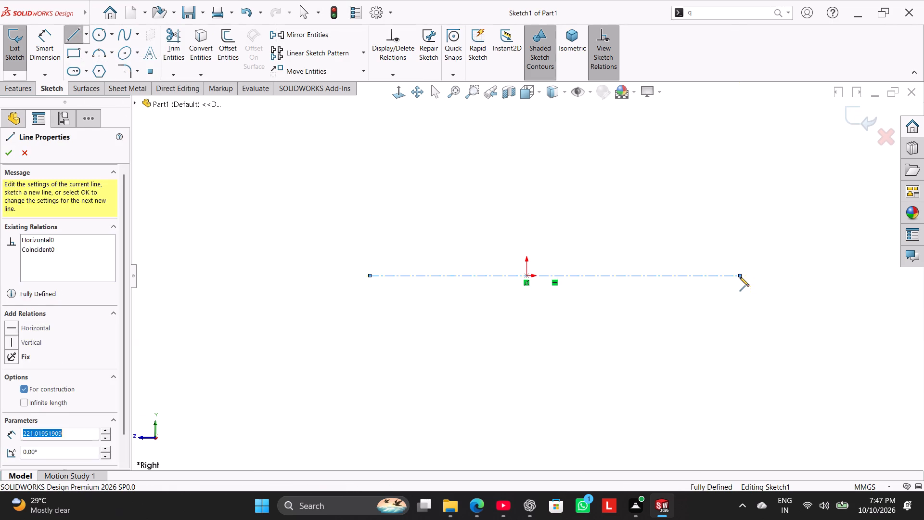
right_click(734, 227)
left_click(749, 233)
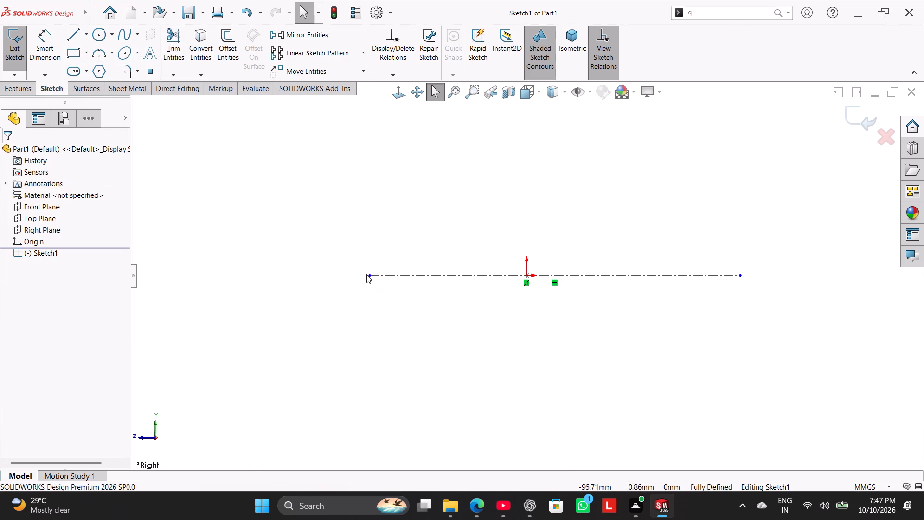
left_click_drag(367, 275, 307, 276)
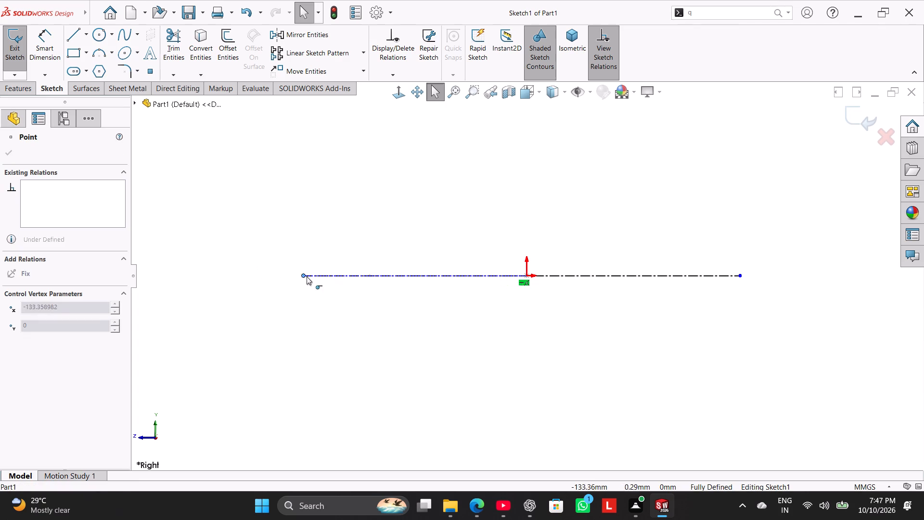
left_click_drag(307, 276, 341, 303)
left_click(311, 222)
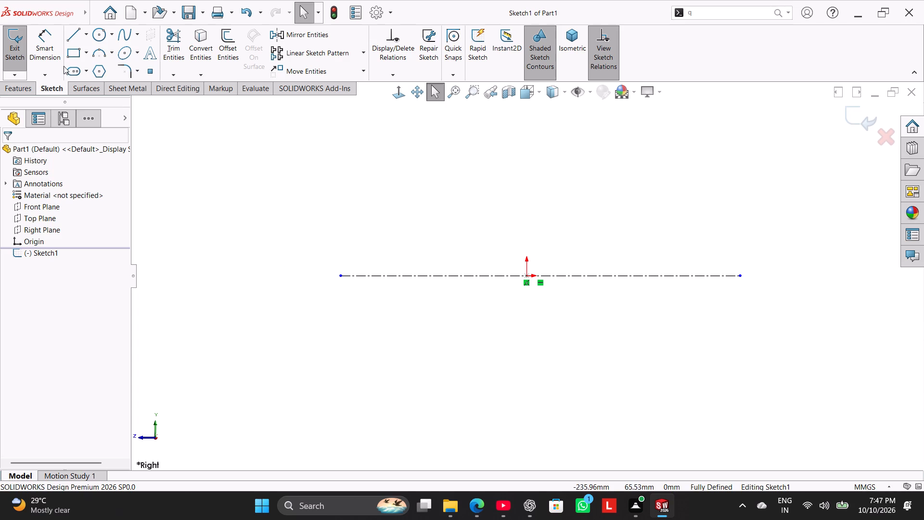
Dimension the horizontal centerline from endpoint to endpoint and set its length to 328 mm.
left_click(55, 50)
left_click(338, 275)
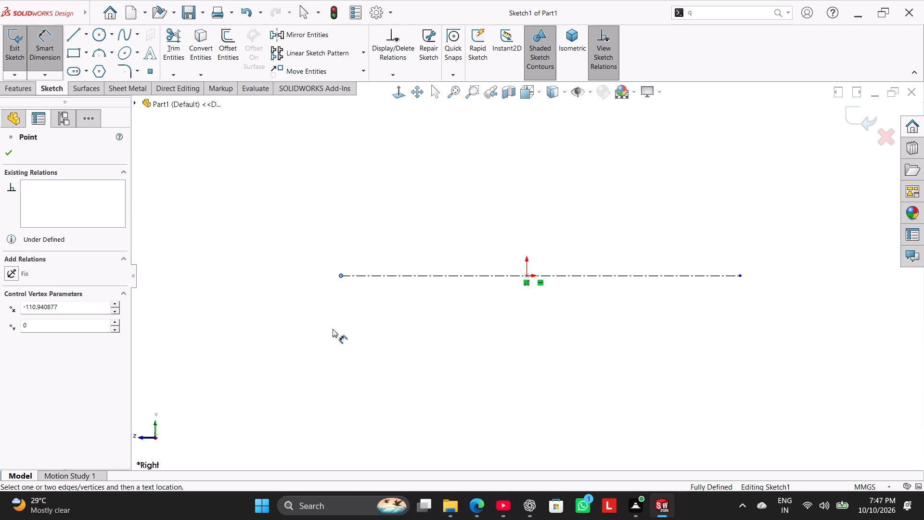
left_click(740, 276)
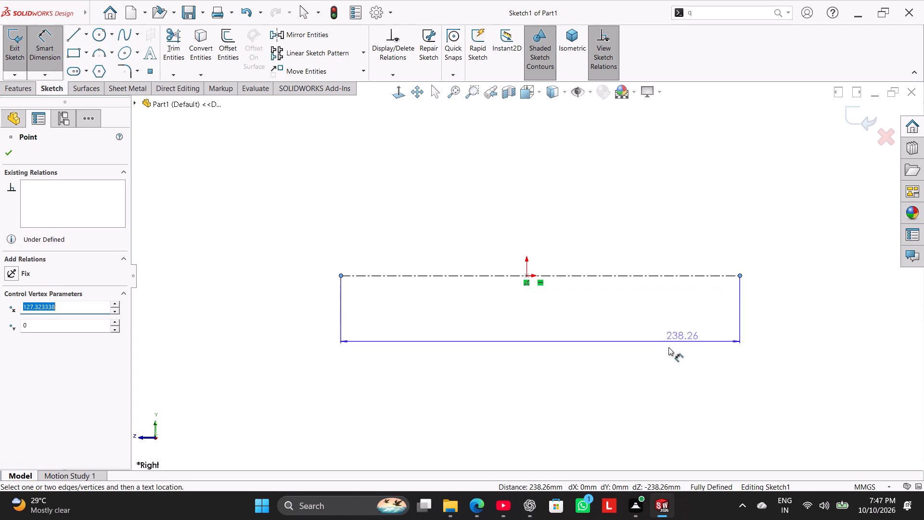
left_click(532, 400)
type("328")
key("Return")
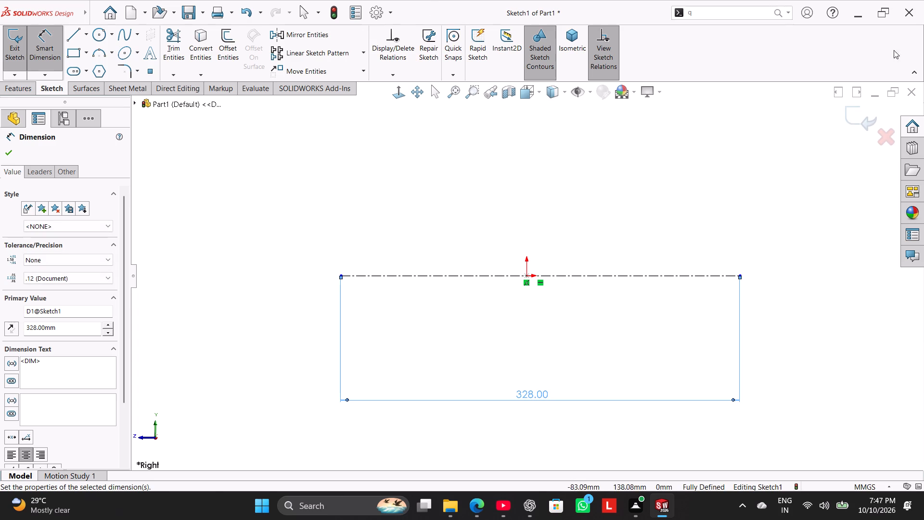
right_click(643, 187)
left_click(704, 220)
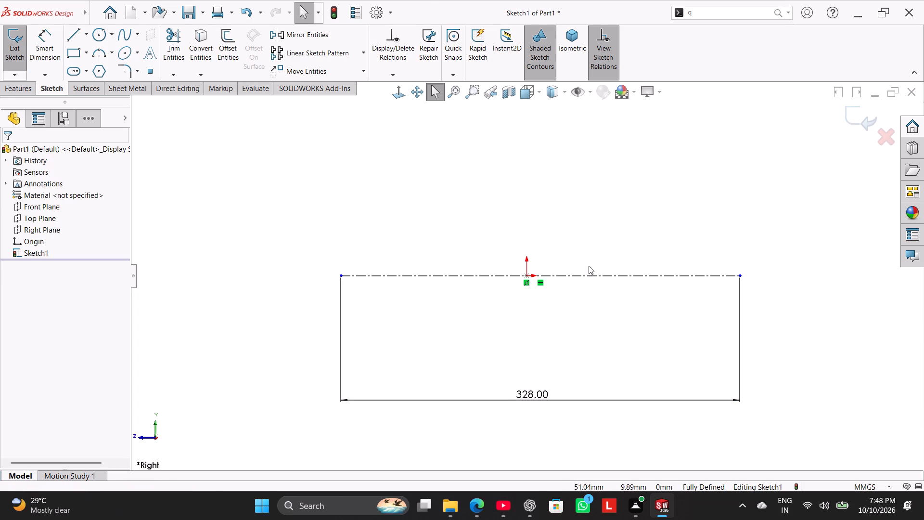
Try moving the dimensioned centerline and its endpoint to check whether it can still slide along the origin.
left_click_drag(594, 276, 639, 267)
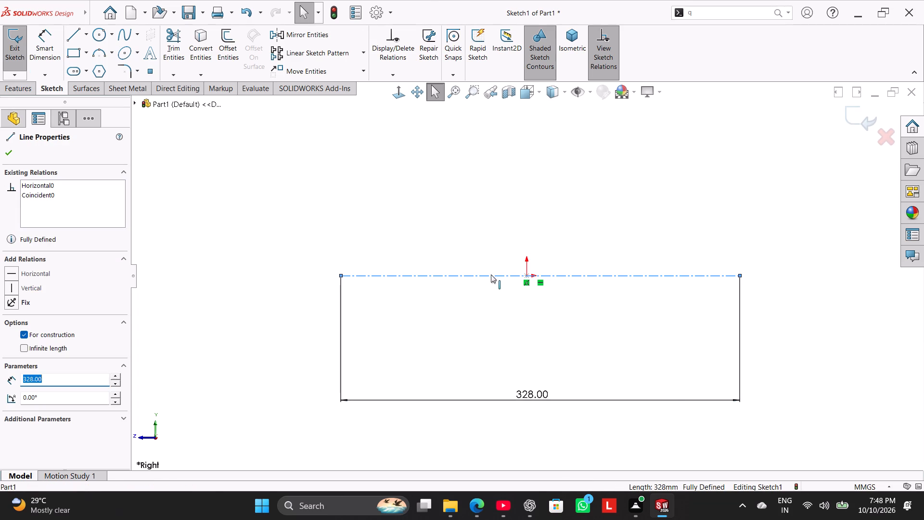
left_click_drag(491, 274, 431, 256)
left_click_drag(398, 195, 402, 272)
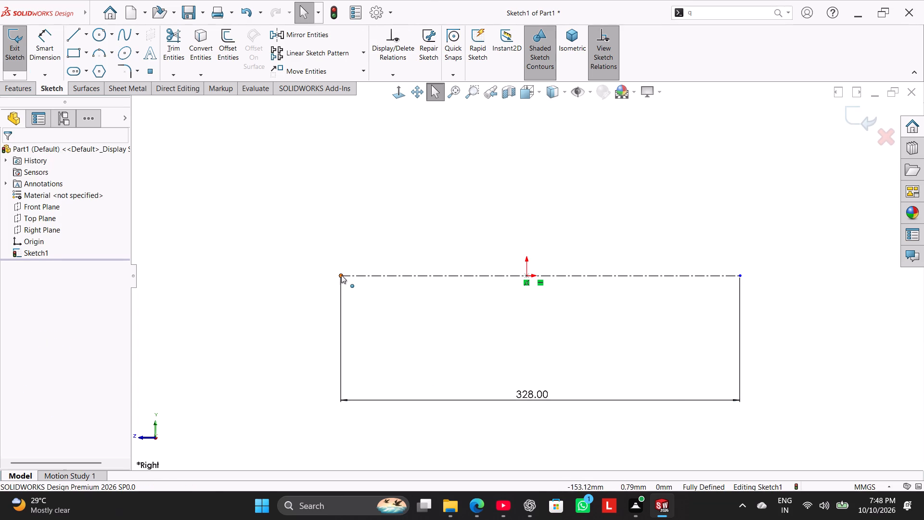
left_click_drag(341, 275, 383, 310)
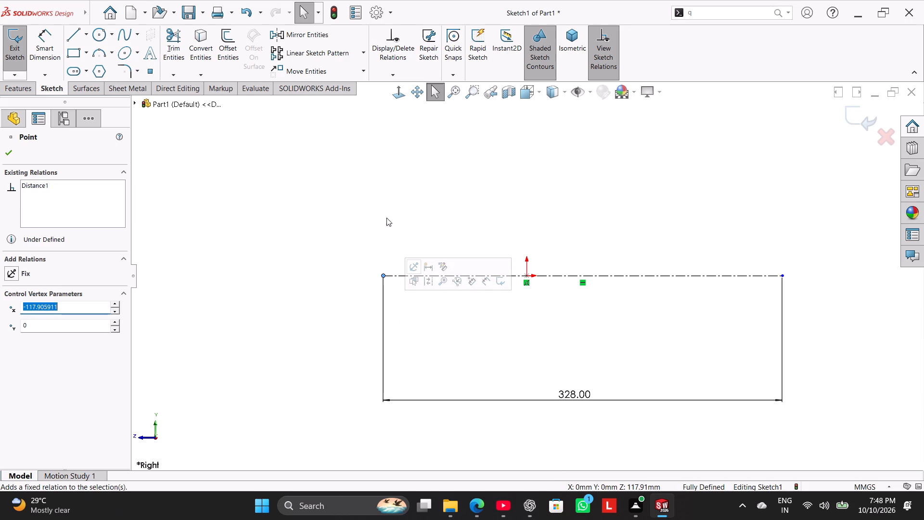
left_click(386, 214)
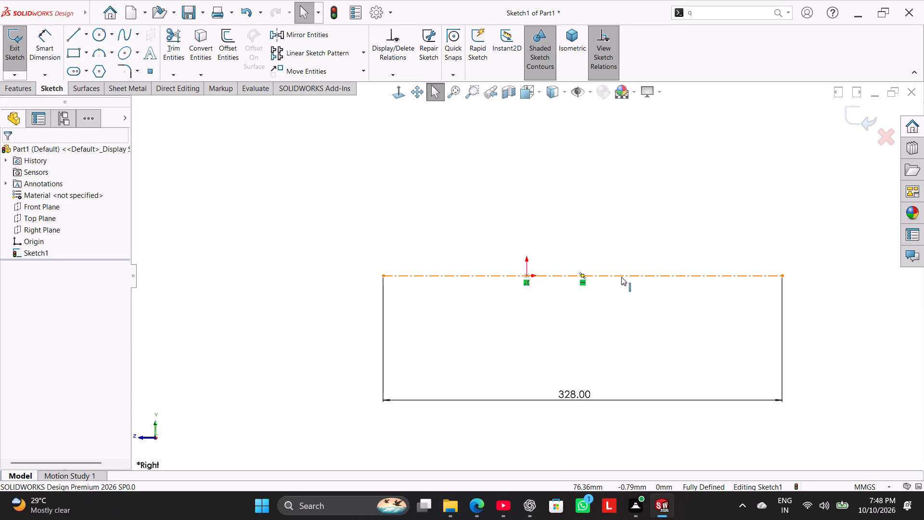
Center the centerline on the origin by making its midpoint coincident with the origin point.
left_click(584, 276, "ctrl")
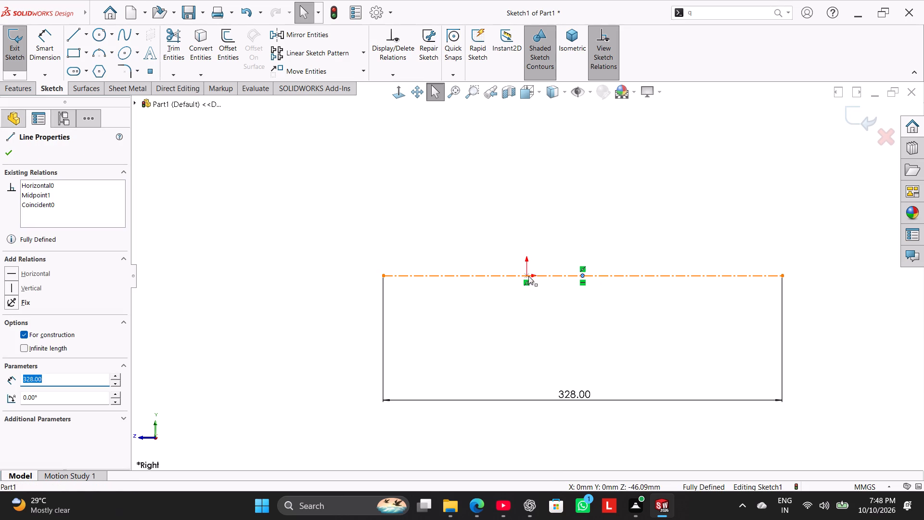
left_click(528, 276, "ctrl")
right_click(321, 286, "ctrl")
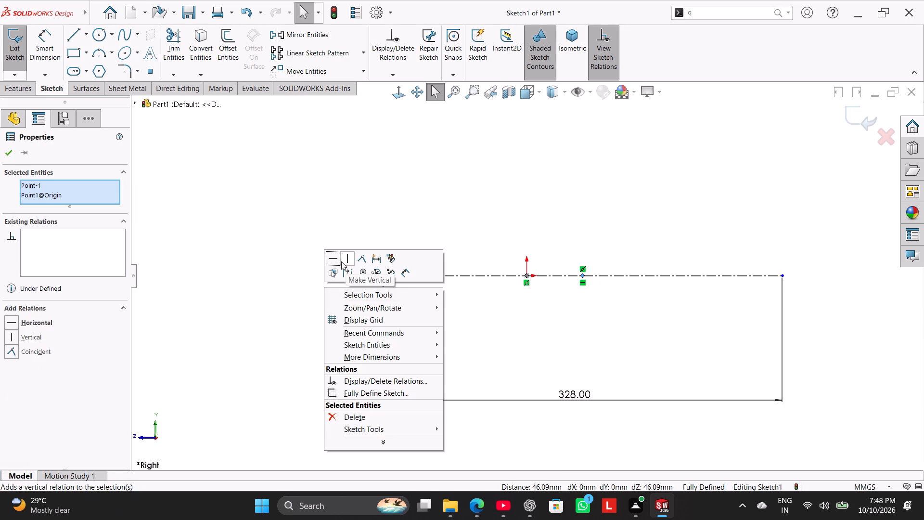
left_click(362, 259, "ctrl")
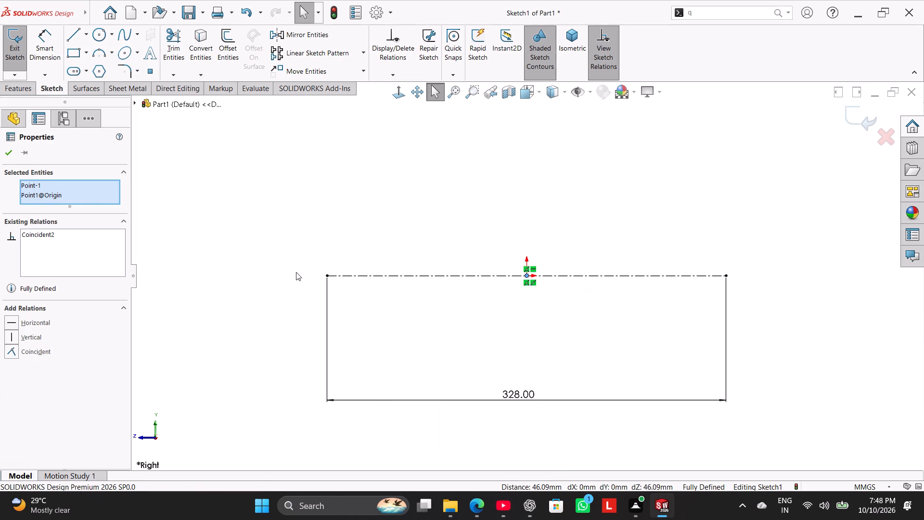
left_click(284, 269)
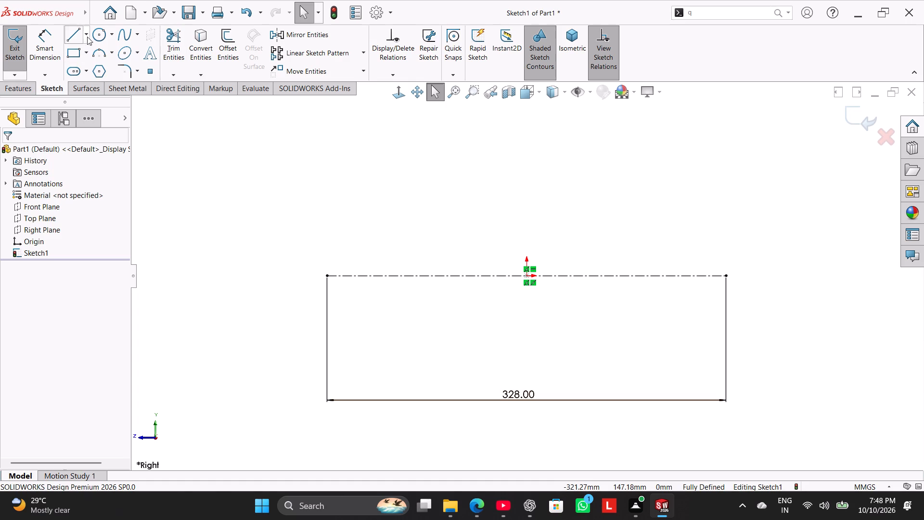
Sketch two connected sloped lines peaking about 82 mm above the origin, with their outer ends aligned above the centerline's endpoints.
left_click(76, 32)
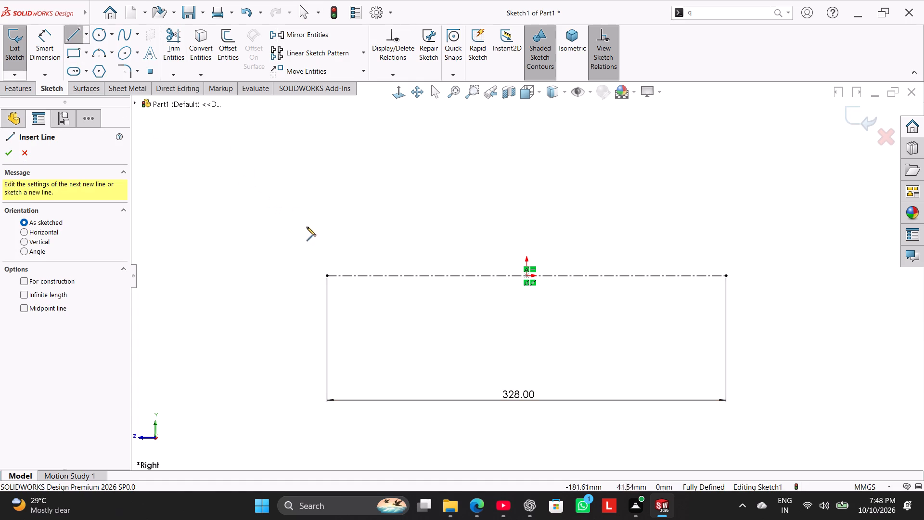
left_click(325, 213)
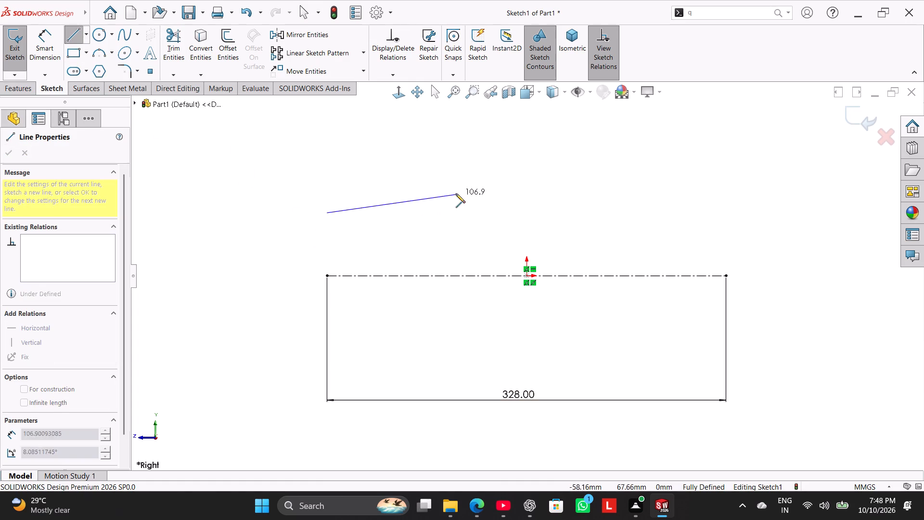
left_click(528, 176)
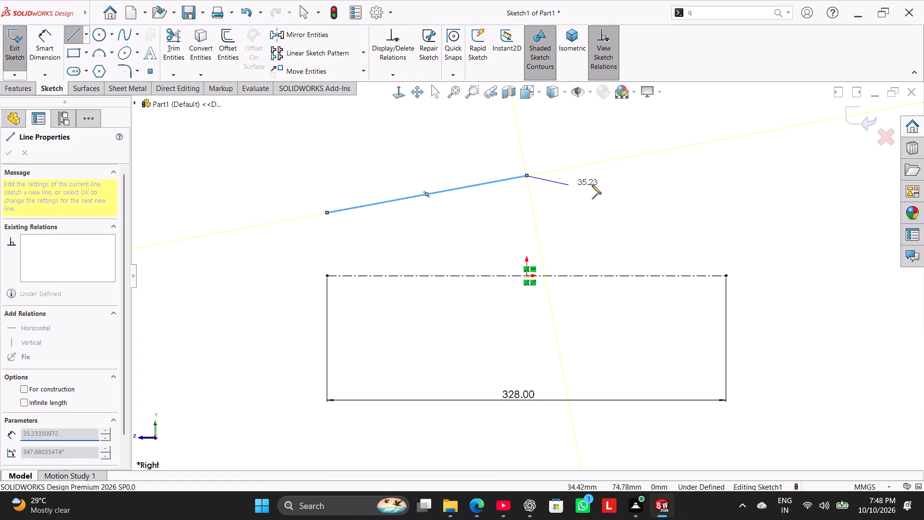
left_click(733, 212)
right_click(750, 176)
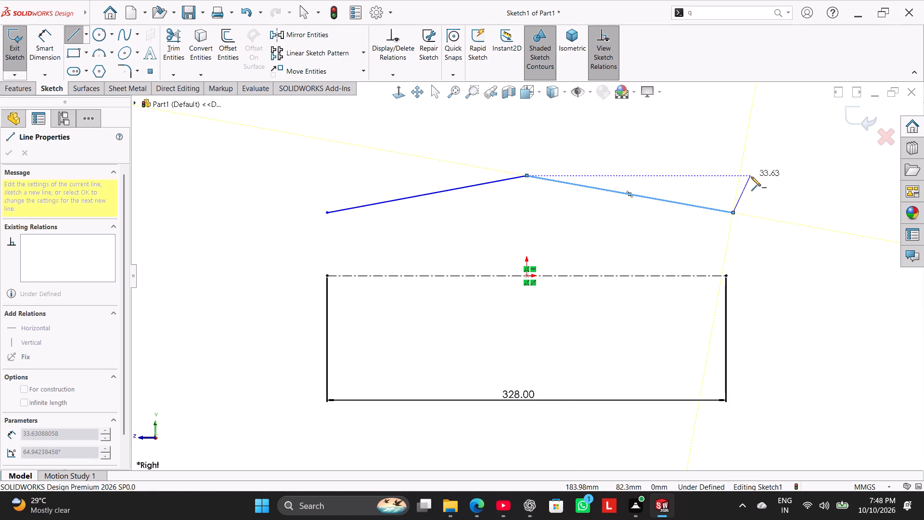
left_click(773, 186)
left_click_drag(735, 211, 726, 210)
left_click(712, 167)
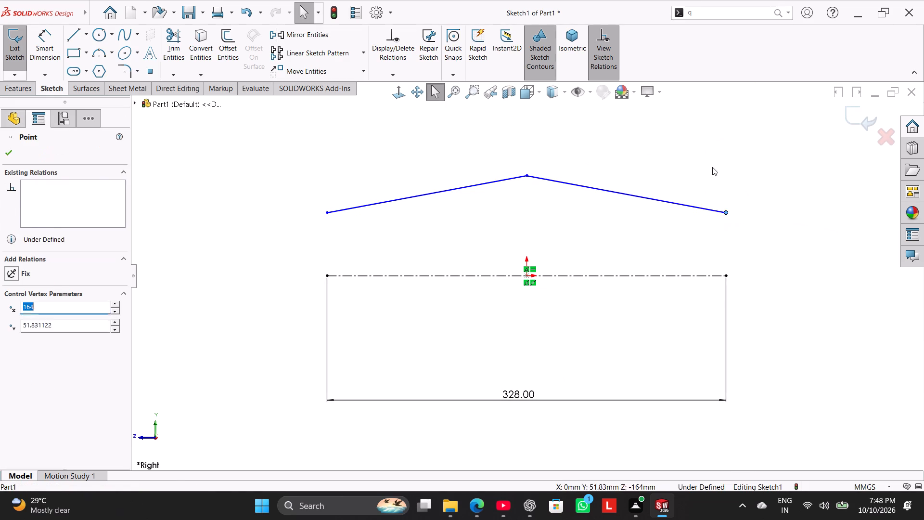
left_click(325, 211)
left_click(293, 187)
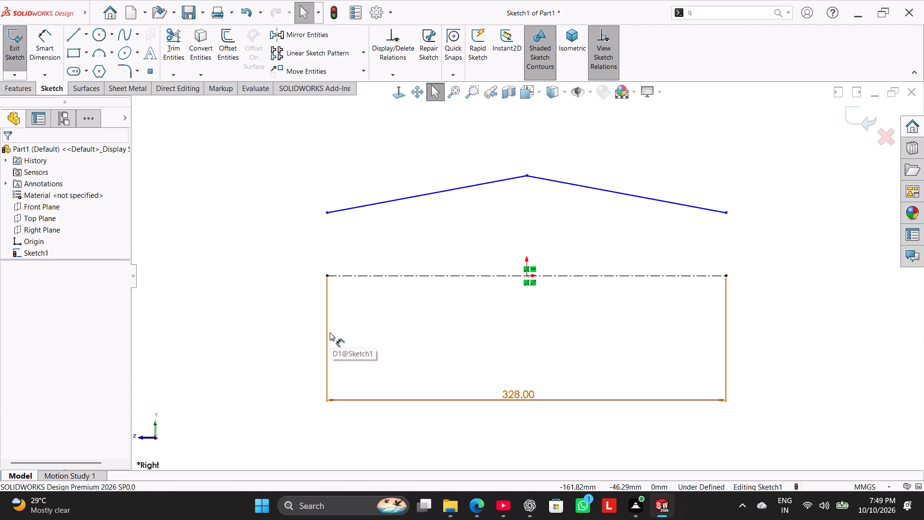
Dimension the horizontal distance between the profile's peak and the centerline's left endpoint.
left_click(46, 45)
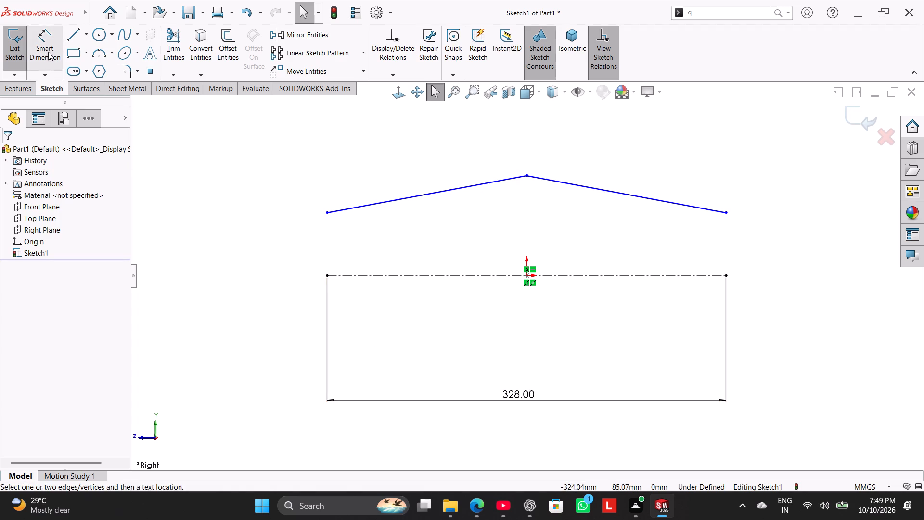
left_click(528, 175)
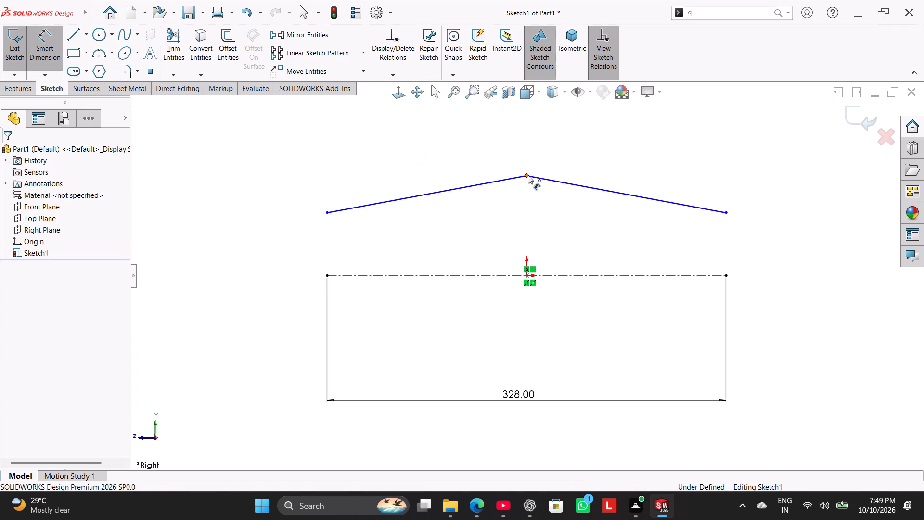
left_click(327, 278)
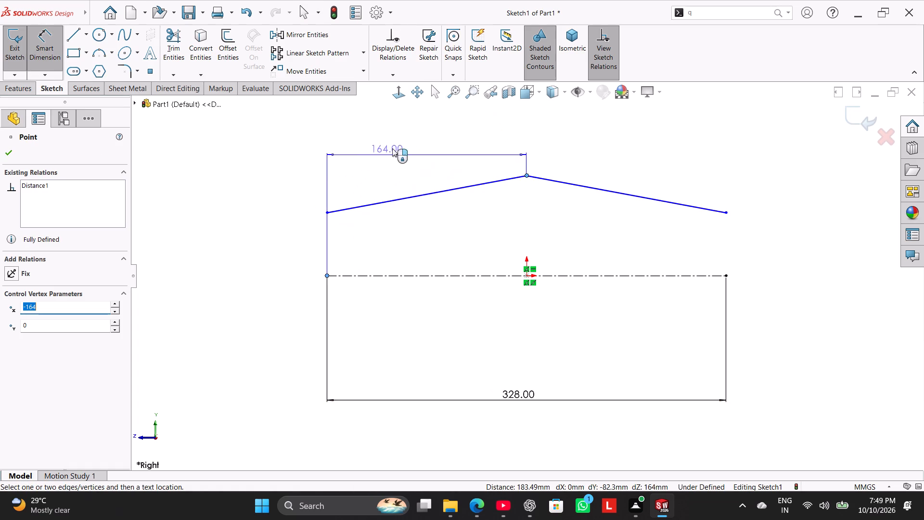
left_click(395, 143)
left_click(428, 167)
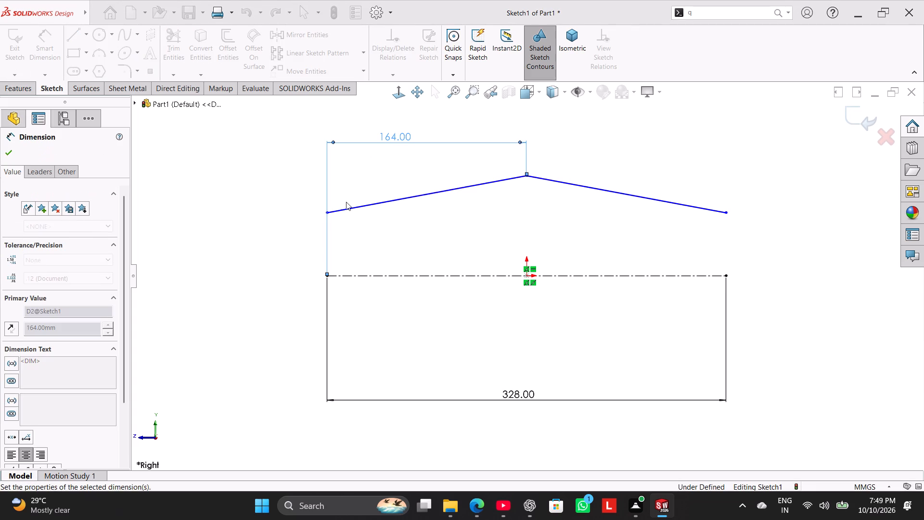
right_click(251, 172)
left_click(288, 202)
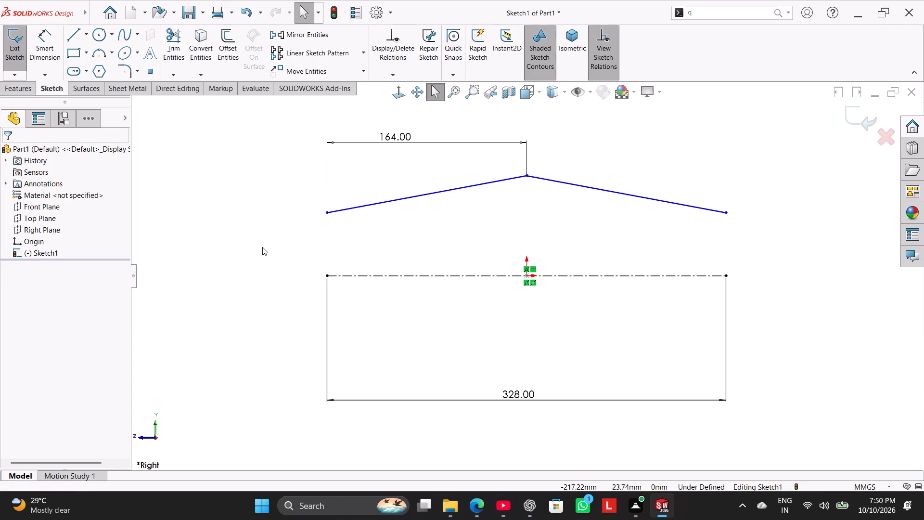
Sketch a vertical line about 52 mm long from the left sloped line's outer end down to the centerline's left endpoint.
left_click(76, 35)
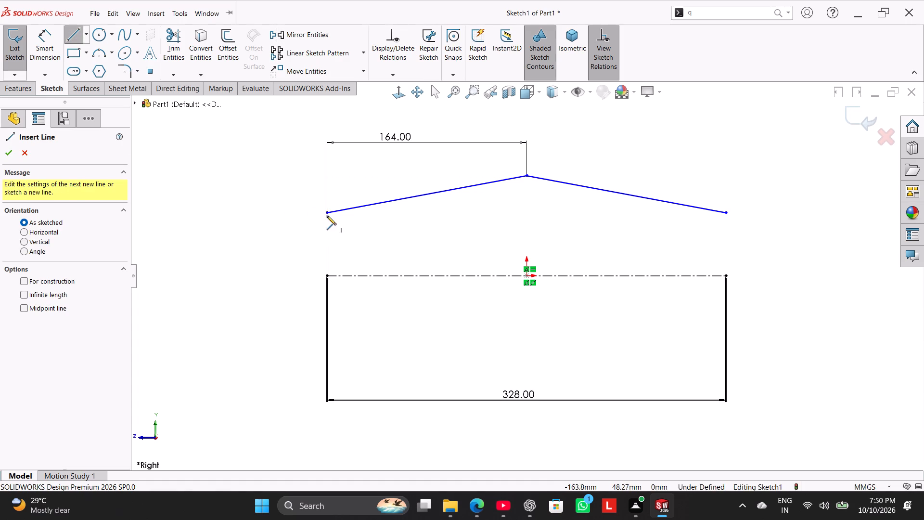
left_click(326, 212)
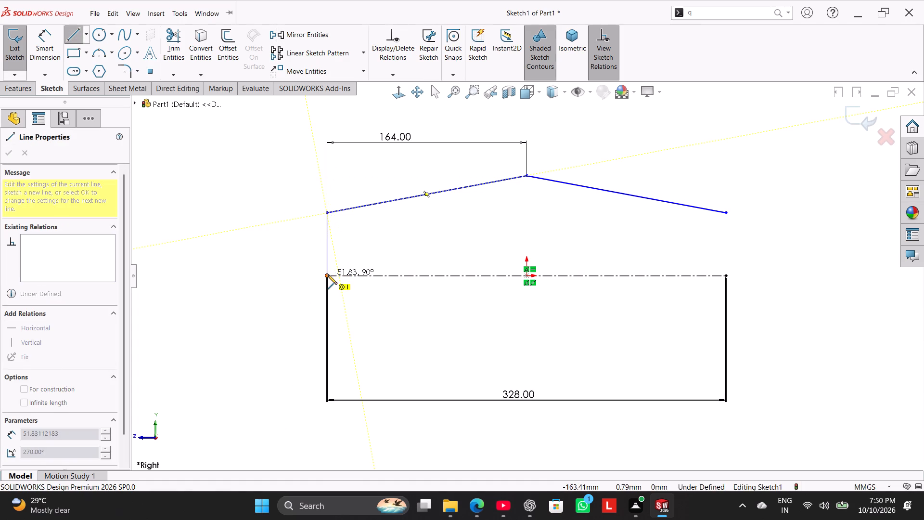
left_click(328, 275)
right_click(262, 242)
left_click_drag(289, 248, 280, 255)
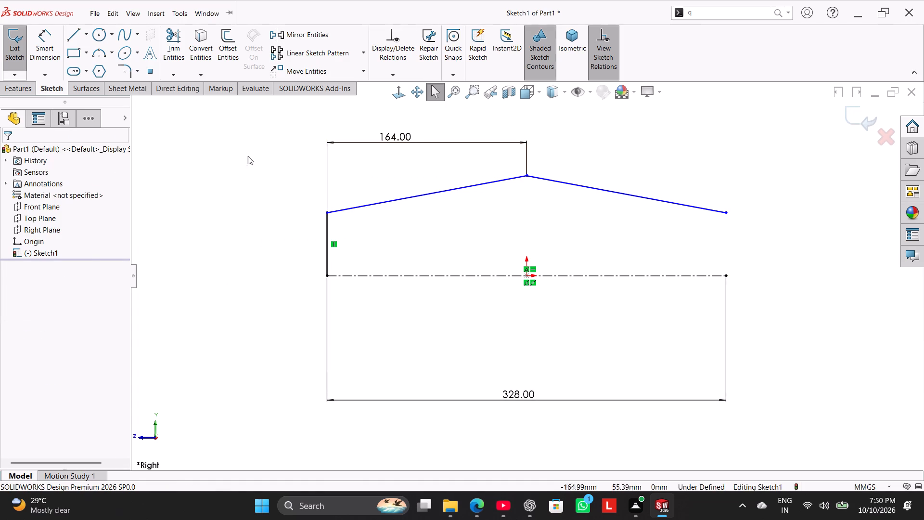
Dimension the angle between the left sloped line and the centerline and set it to 10 degrees.
left_click(54, 43)
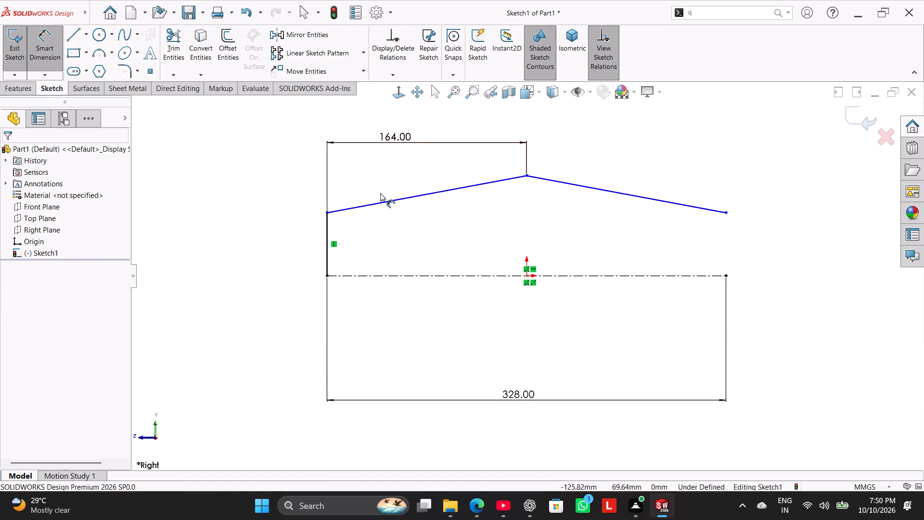
left_click(412, 198)
left_click(431, 275)
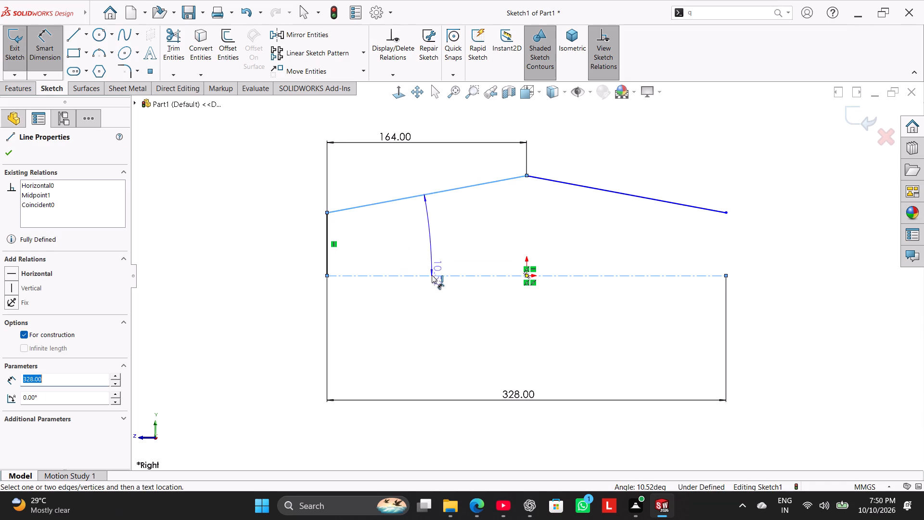
left_click(426, 242)
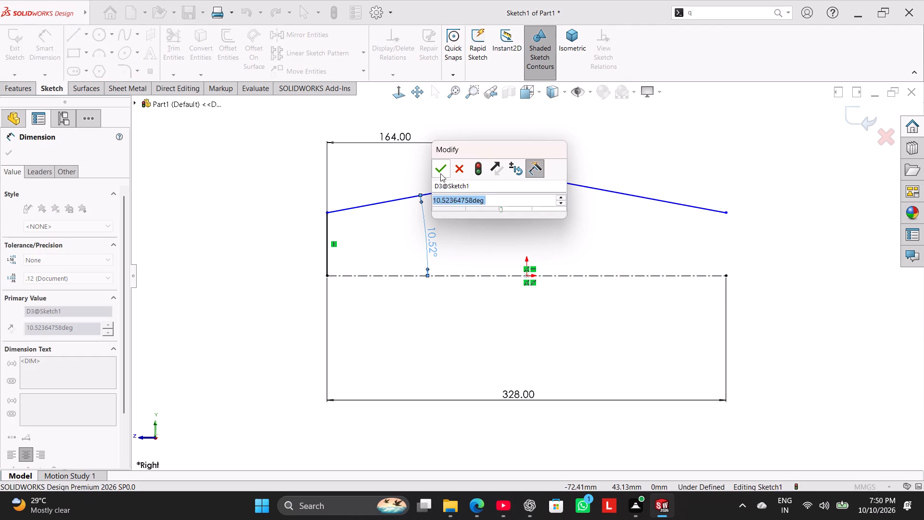
type("10")
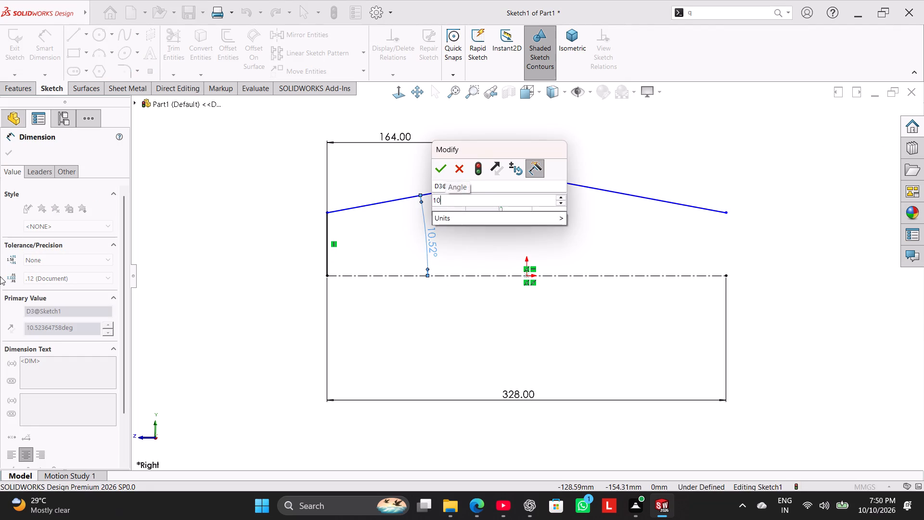
key("Return")
right_click_drag(224, 212, 230, 211)
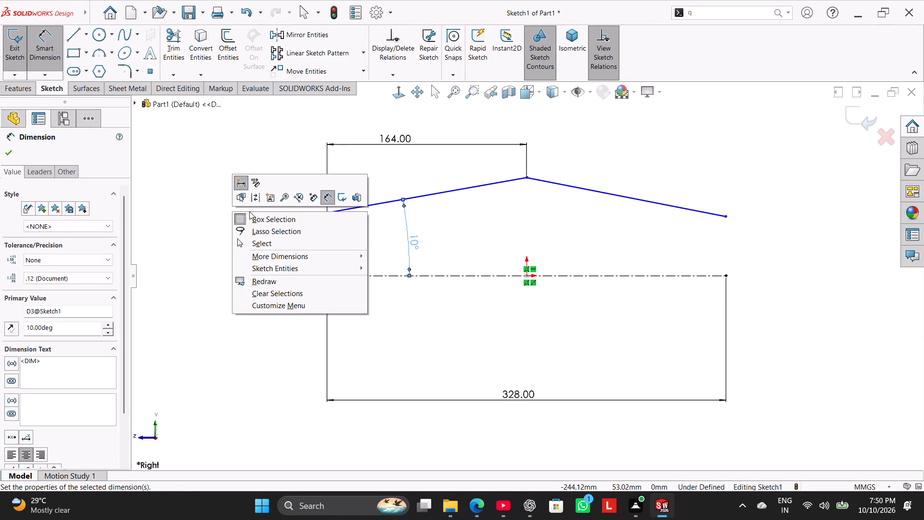
left_click(276, 238)
Add a doubled diameter dimension across the centerline from the left sloped line's outer end and set it to 140 mm.
left_click(47, 50)
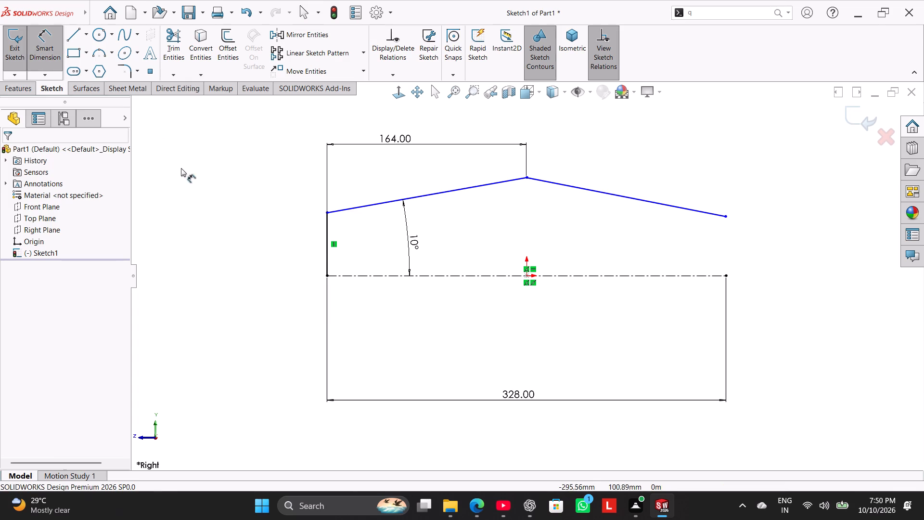
left_click(327, 212)
left_click(347, 273)
left_click(278, 282)
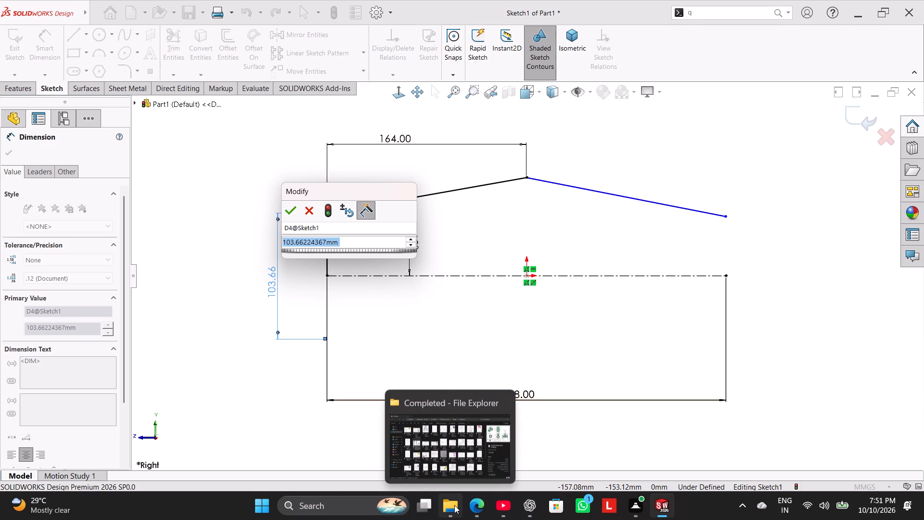
type("140")
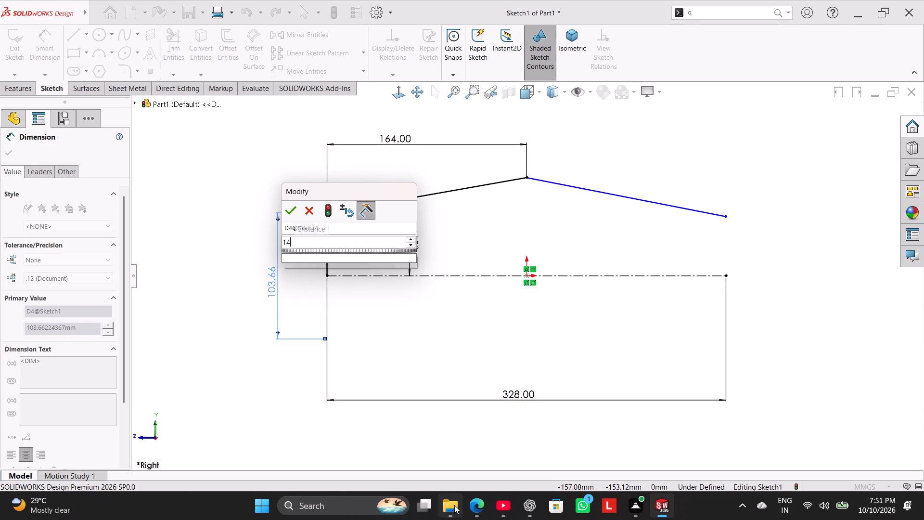
key("Return")
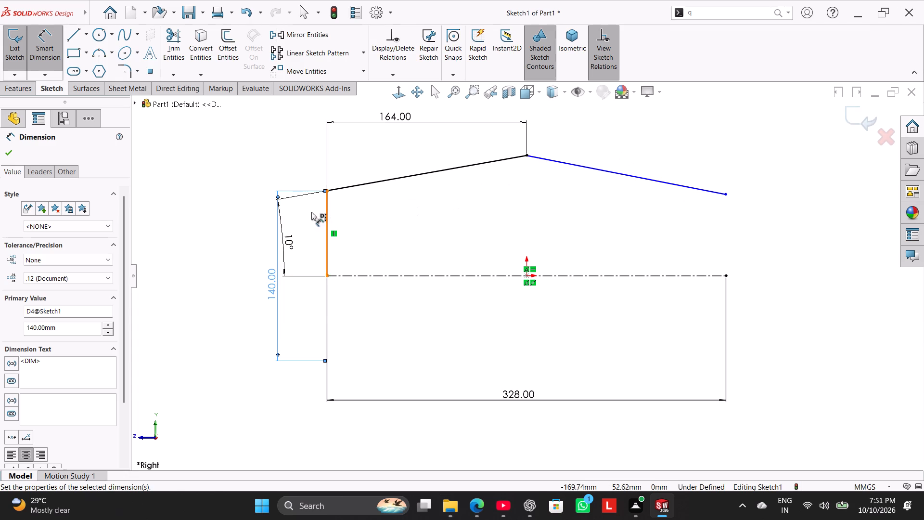
Reposition the 140 mm dimension farther outside the profile and the 10-degree angle dimension inside it, then finish dimensioning.
left_click(192, 204)
left_click_drag(280, 236, 456, 202)
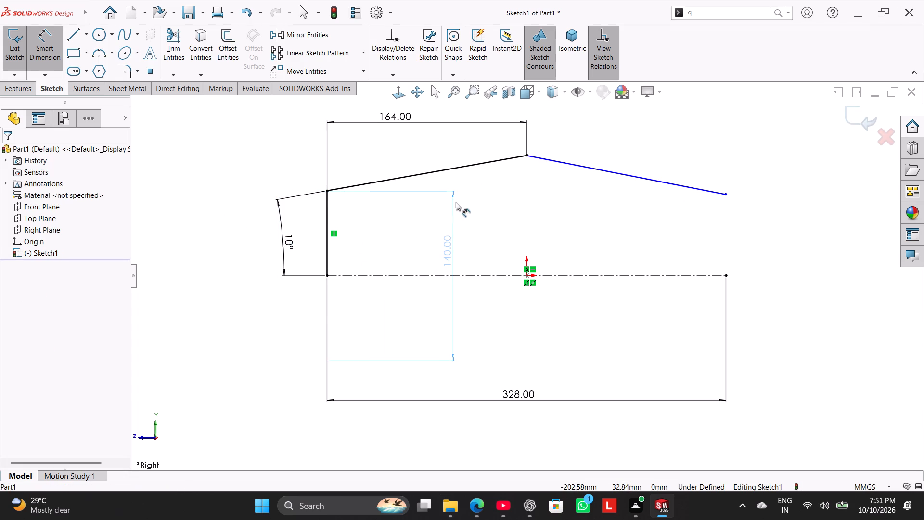
left_click_drag(456, 202, 247, 256)
left_click_drag(289, 240, 369, 231)
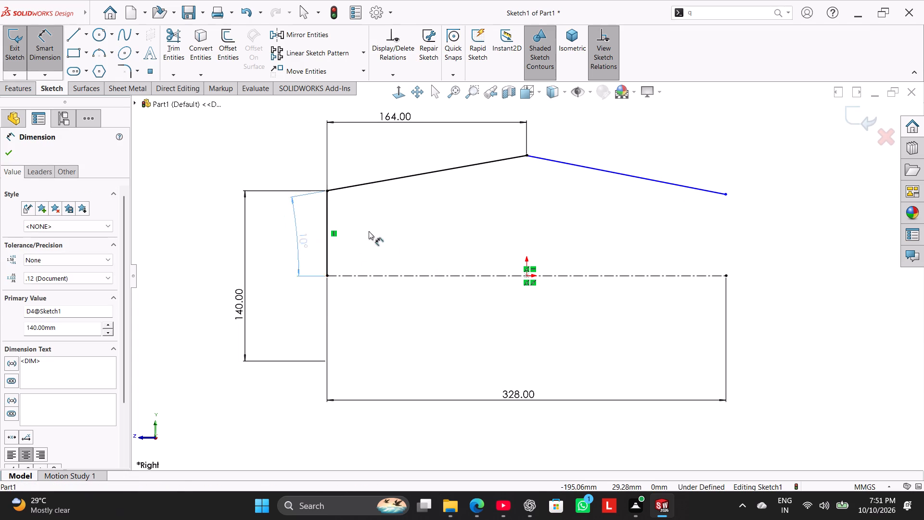
left_click_drag(369, 231, 457, 212)
left_click(229, 243)
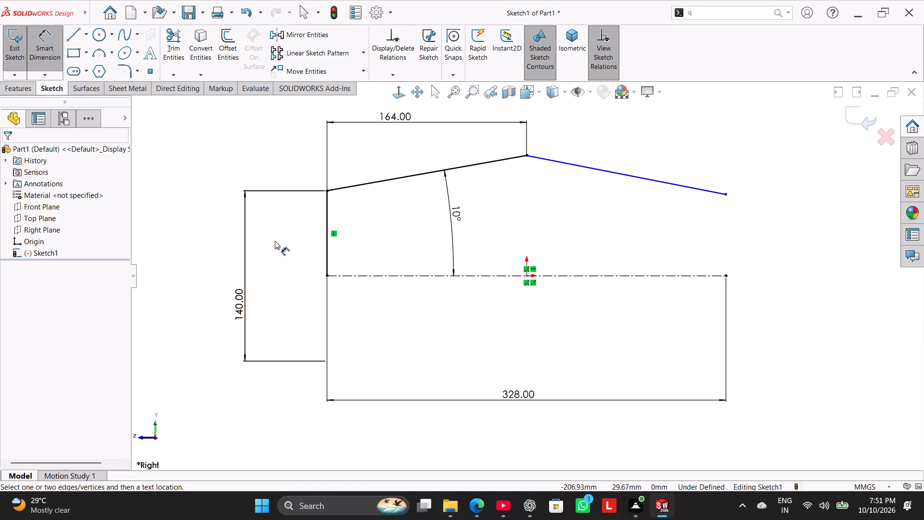
scroll(407, 228, "up", 1)
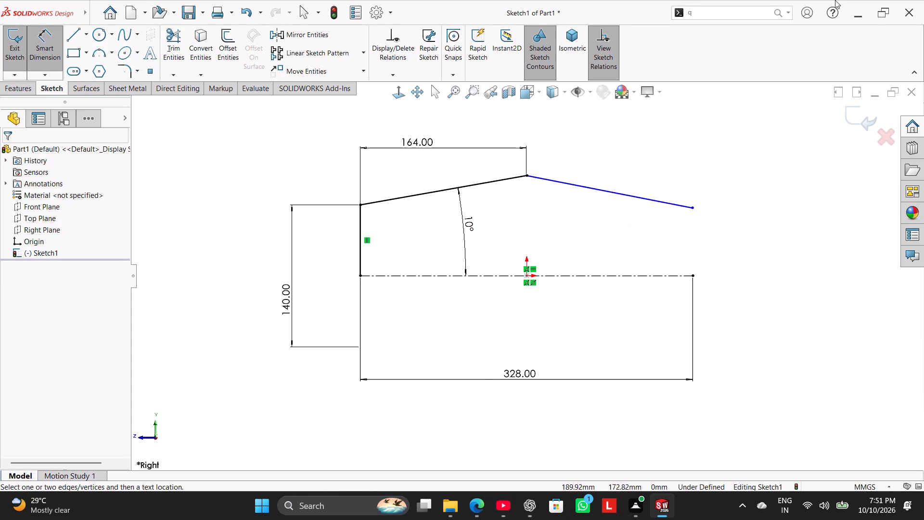
right_click(638, 171)
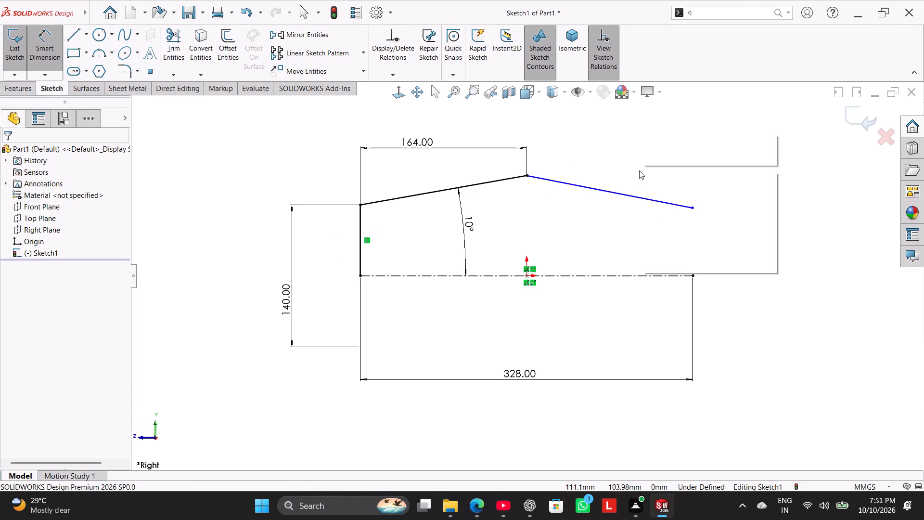
left_click(672, 201)
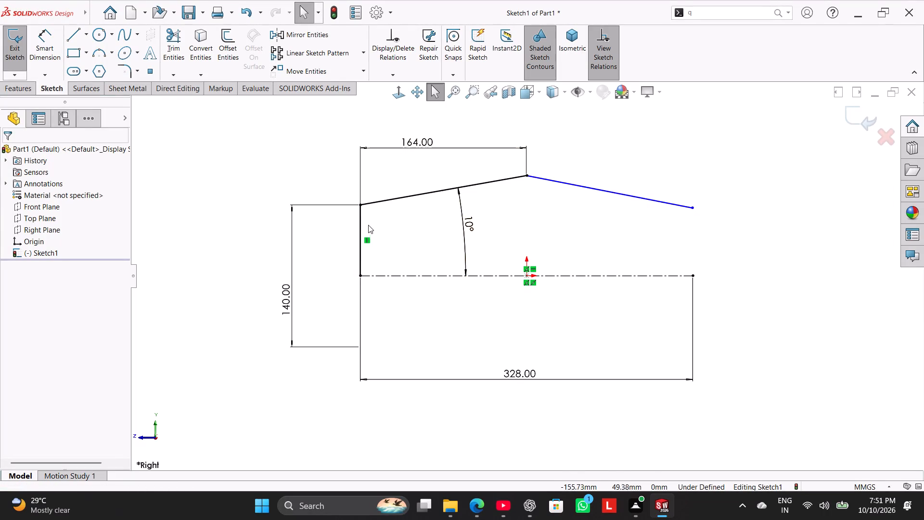
Make the two sloped lines of the peak equal in length.
left_click(374, 204, "ctrl")
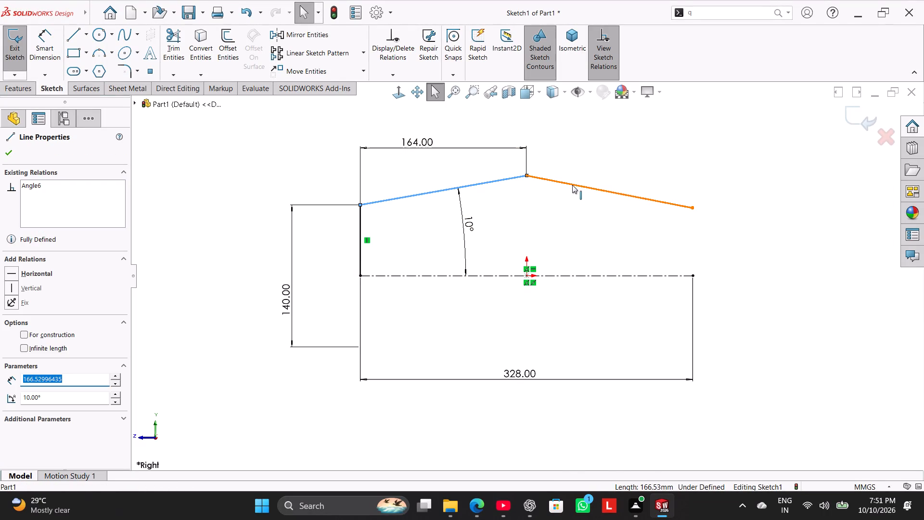
left_click(573, 185, "ctrl")
left_click(24, 395)
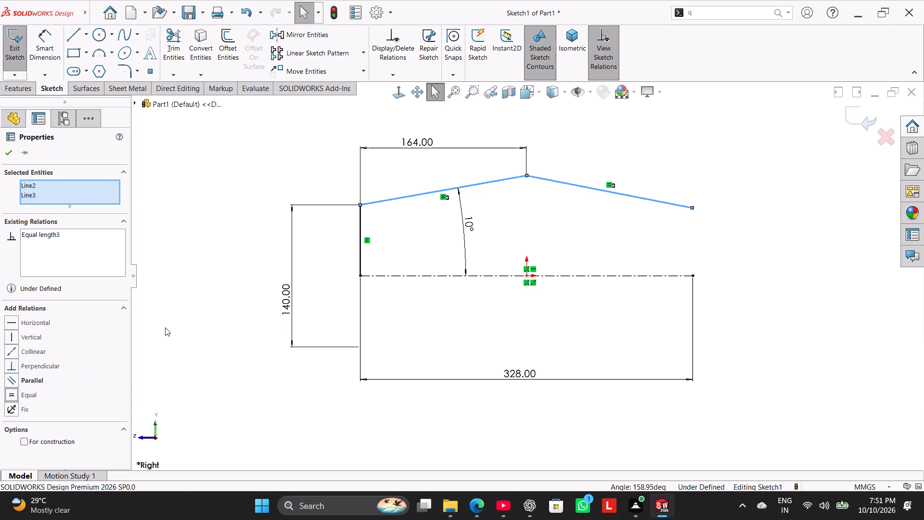
left_click(166, 321)
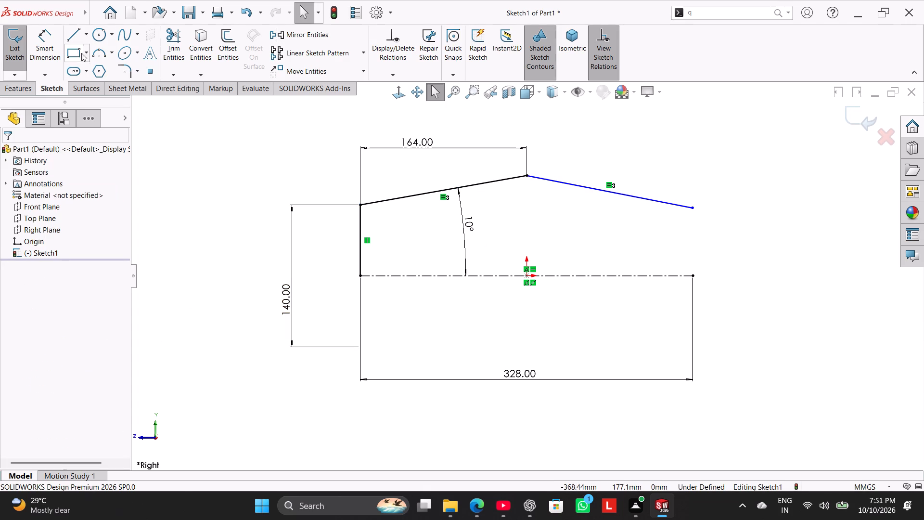
Sketch a line about 67 mm long from the right sloped line's outer end down to the centerline's right endpoint.
left_click(71, 37)
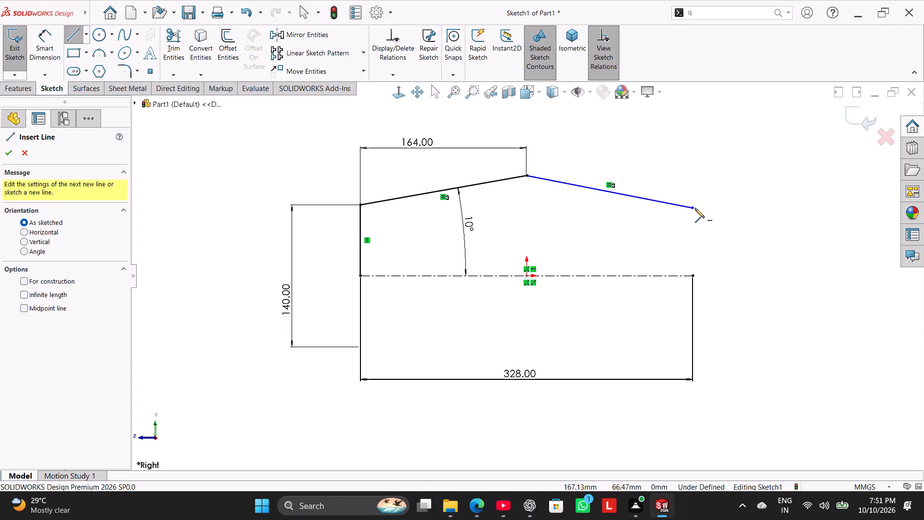
left_click(695, 208)
left_click(693, 275)
right_click(682, 163)
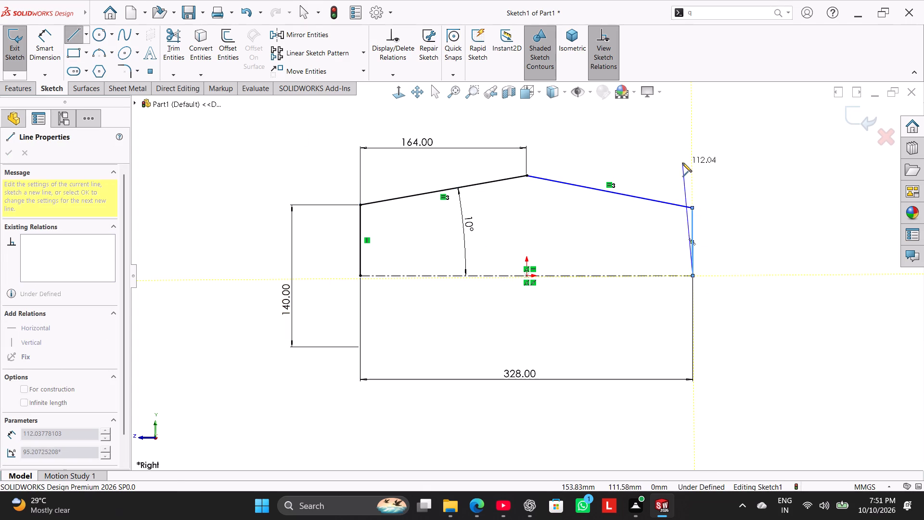
left_click(702, 170)
Make the end line joining the right sloped line to the centerline vertical.
right_click(694, 234)
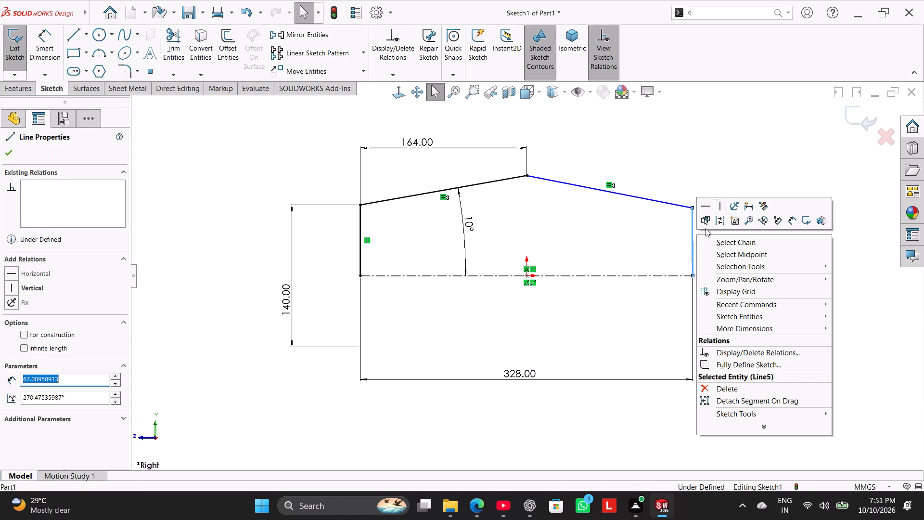
left_click(718, 208)
left_click(692, 178)
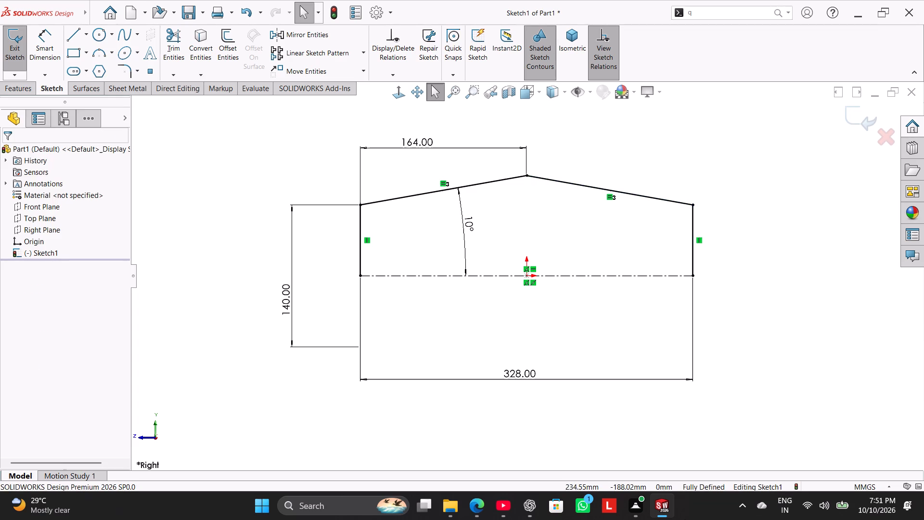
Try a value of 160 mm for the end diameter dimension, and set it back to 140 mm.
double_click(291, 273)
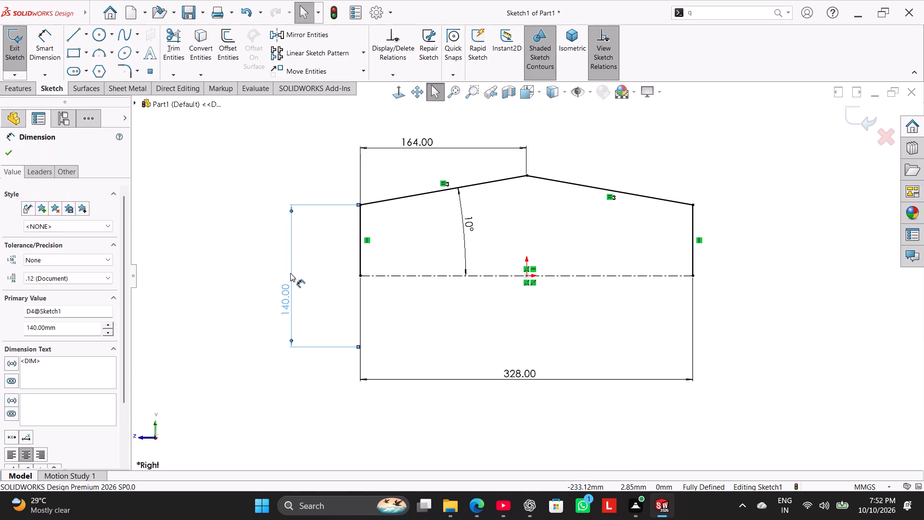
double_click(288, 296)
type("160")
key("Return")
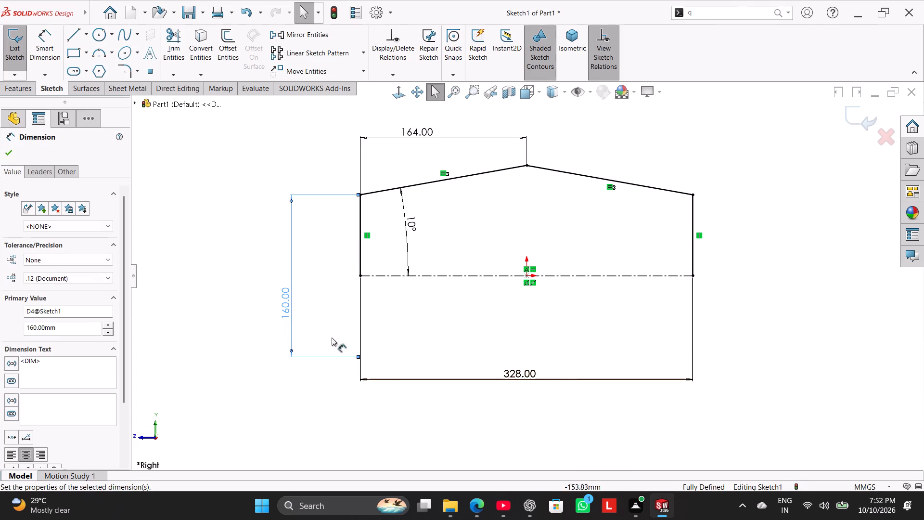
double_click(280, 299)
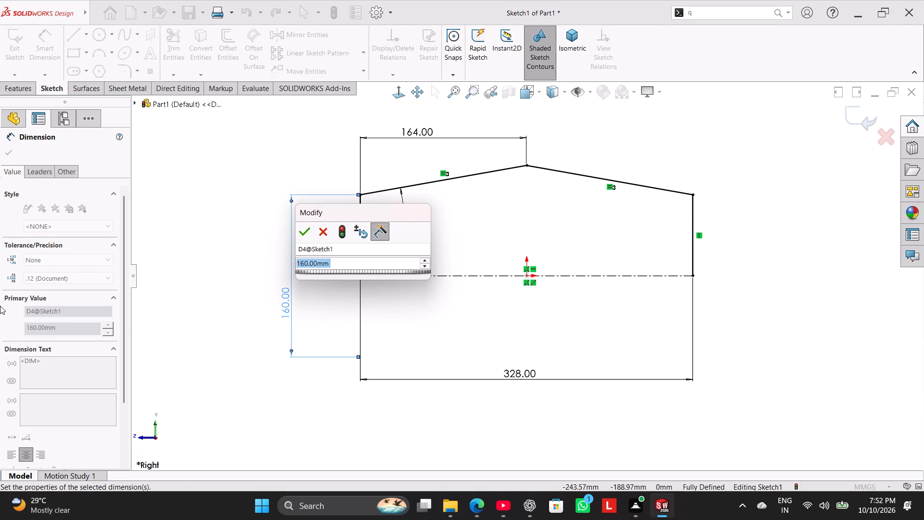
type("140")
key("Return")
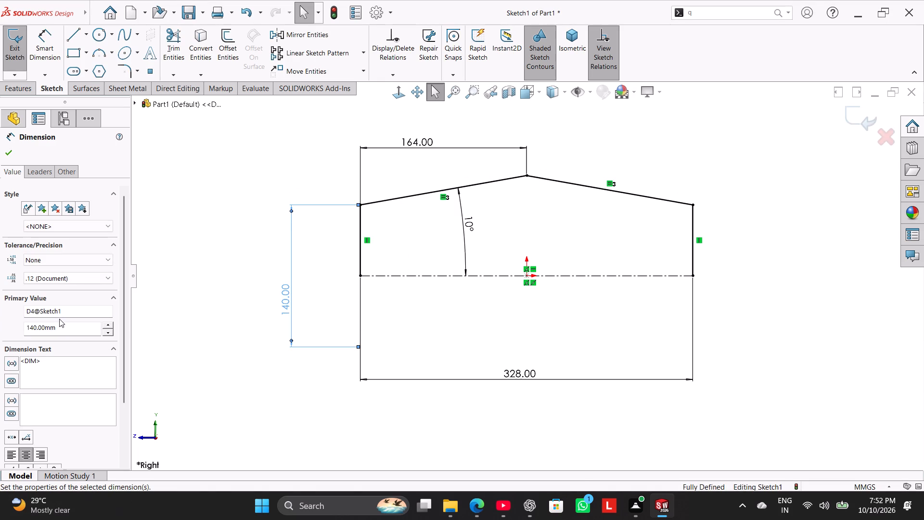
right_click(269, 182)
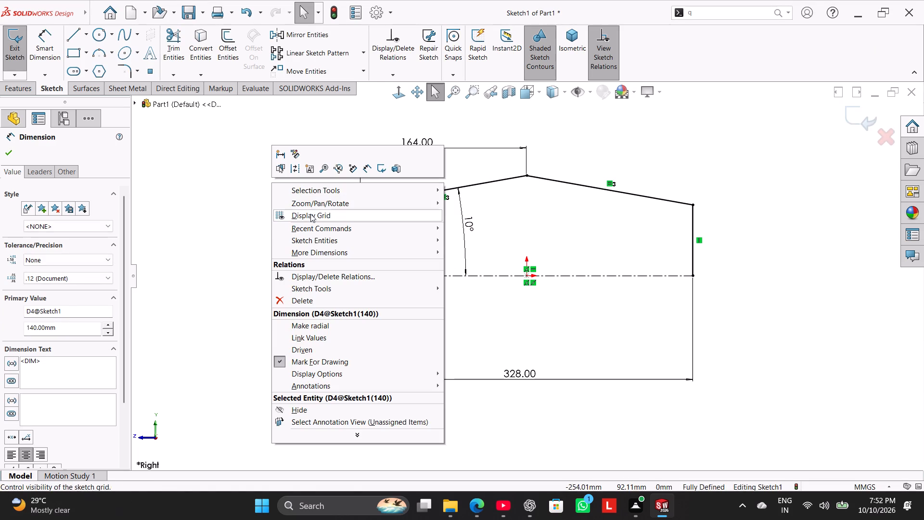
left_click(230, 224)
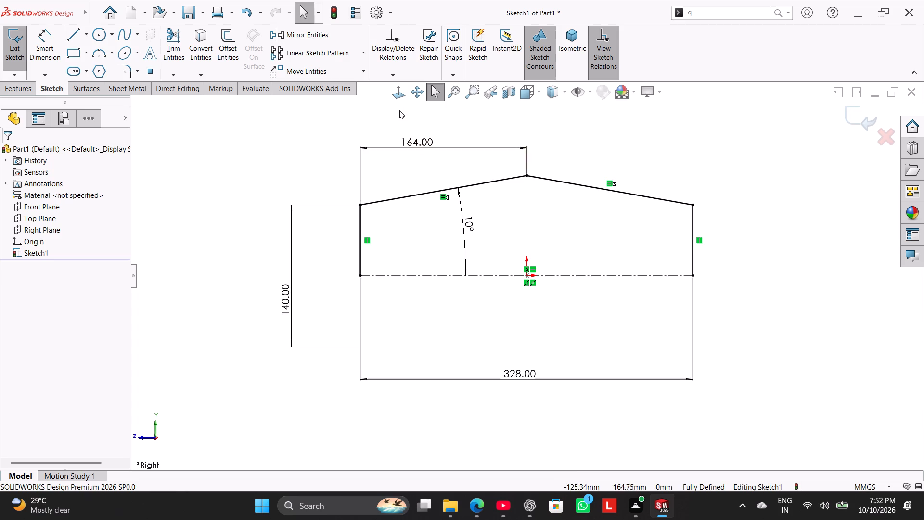
Offset the whole chain of profile lines outward by 12 mm, with the offset dimension added.
scroll(386, 192, "down", 2)
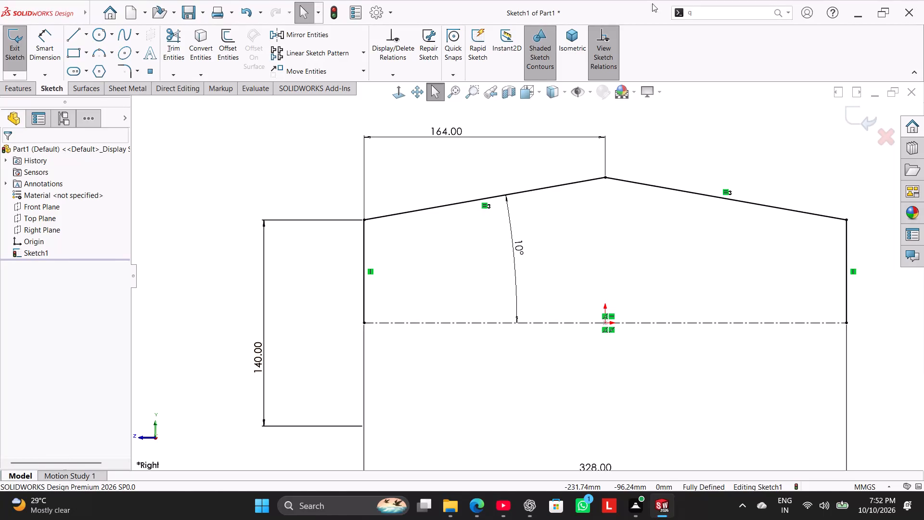
left_click(227, 39)
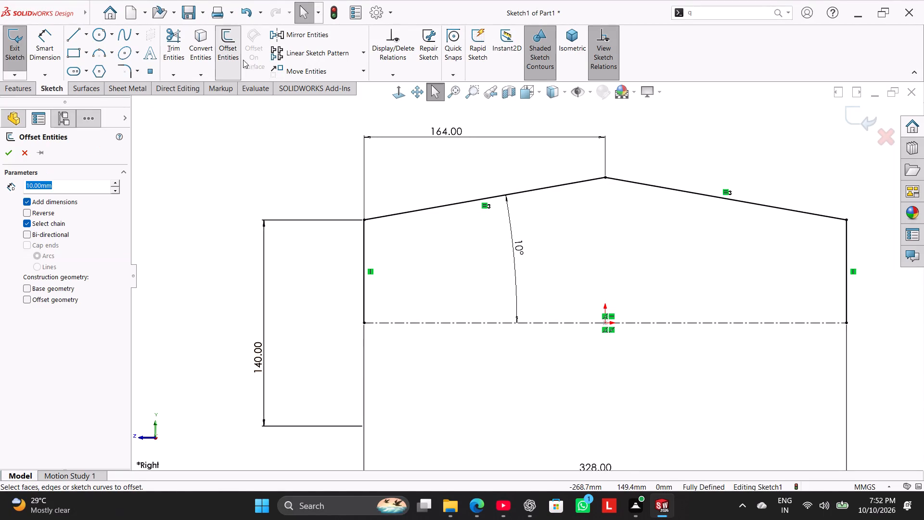
left_click(439, 208)
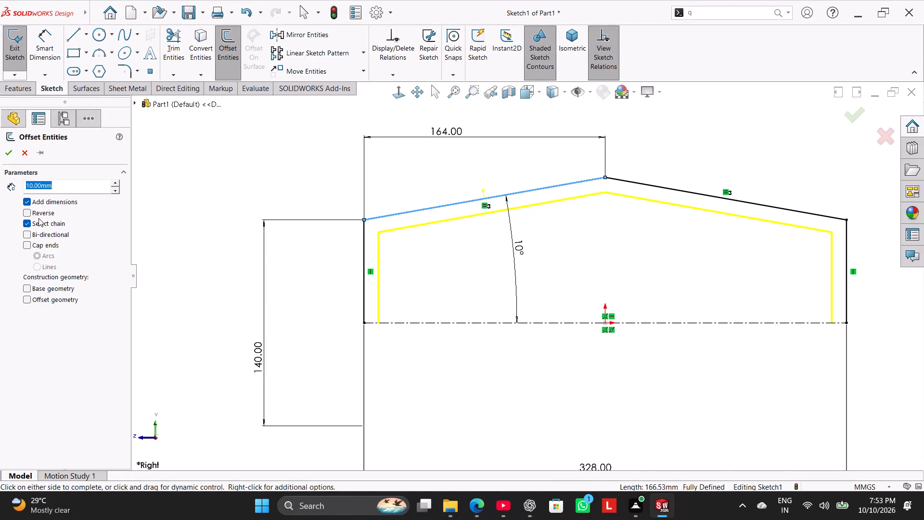
double_click(63, 188)
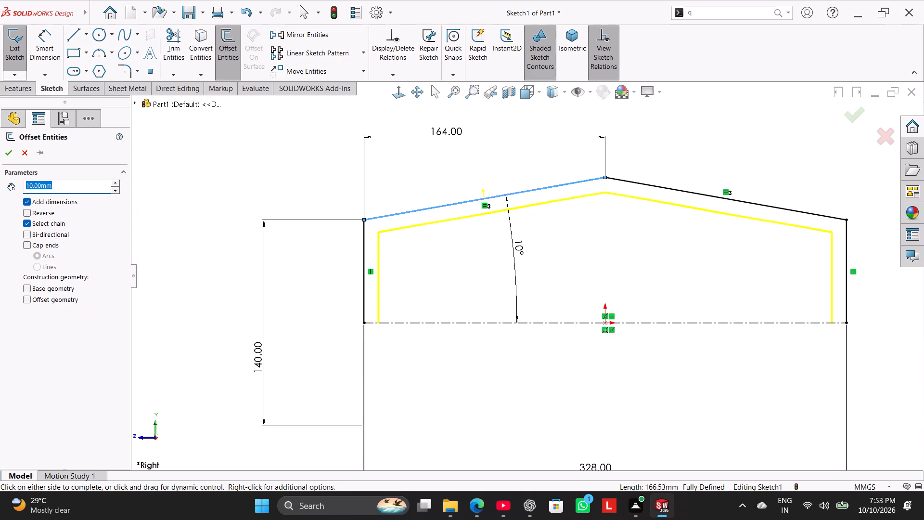
type("12")
key("Return")
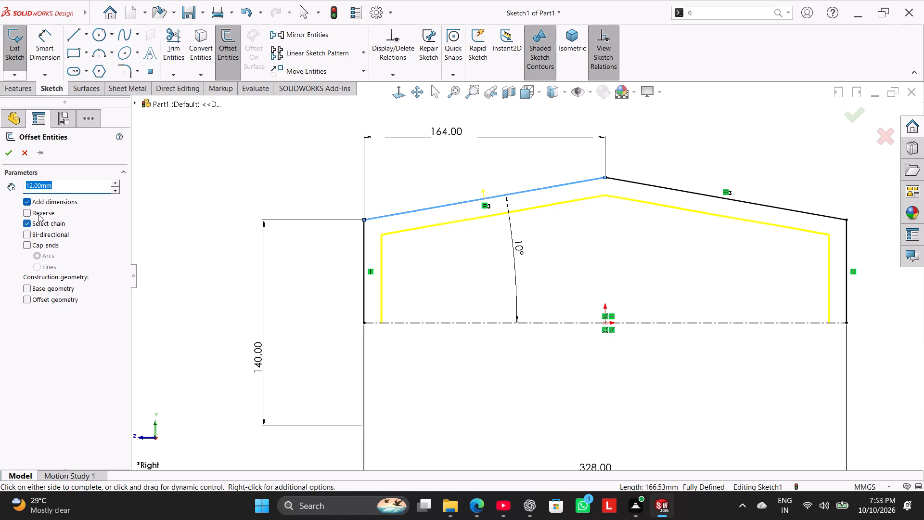
left_click(40, 212)
left_click(8, 159)
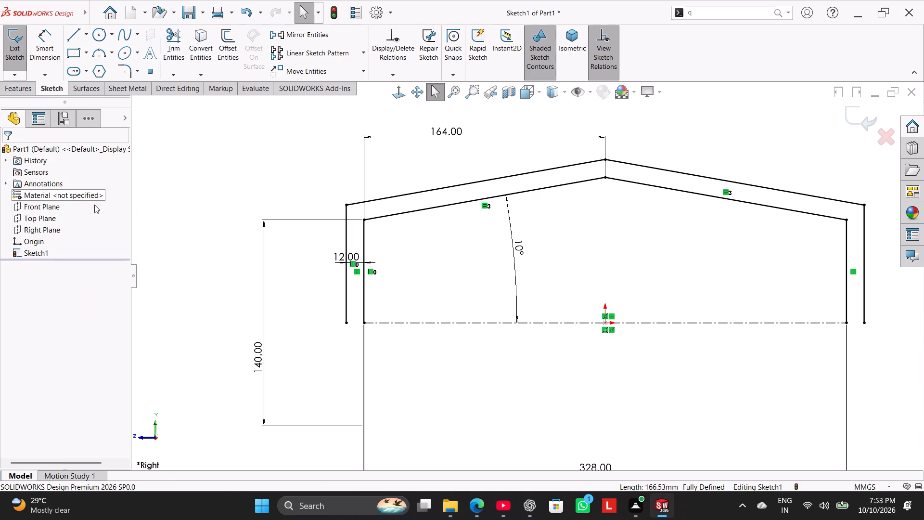
left_click(112, 199)
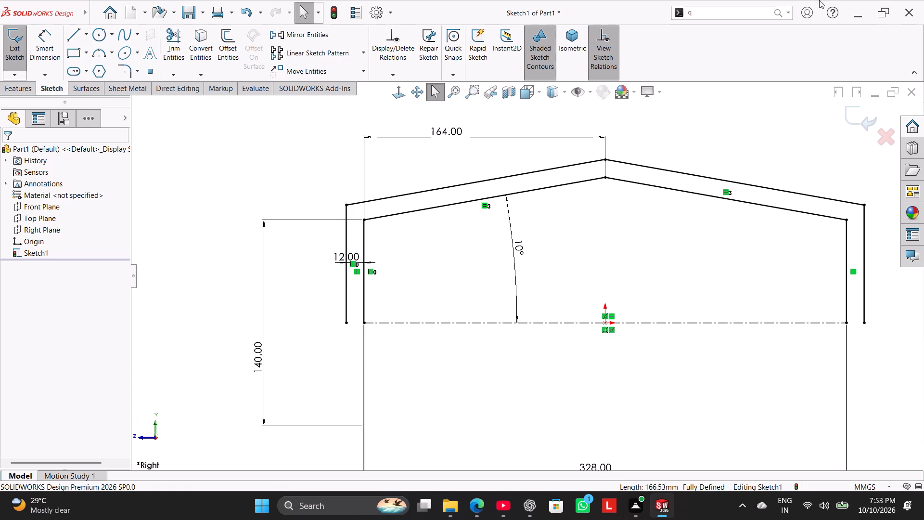
Delete the two vertical end lines of the outer offset outline, keeping its sloped lines.
scroll(357, 202, "down", 3)
right_click(369, 233)
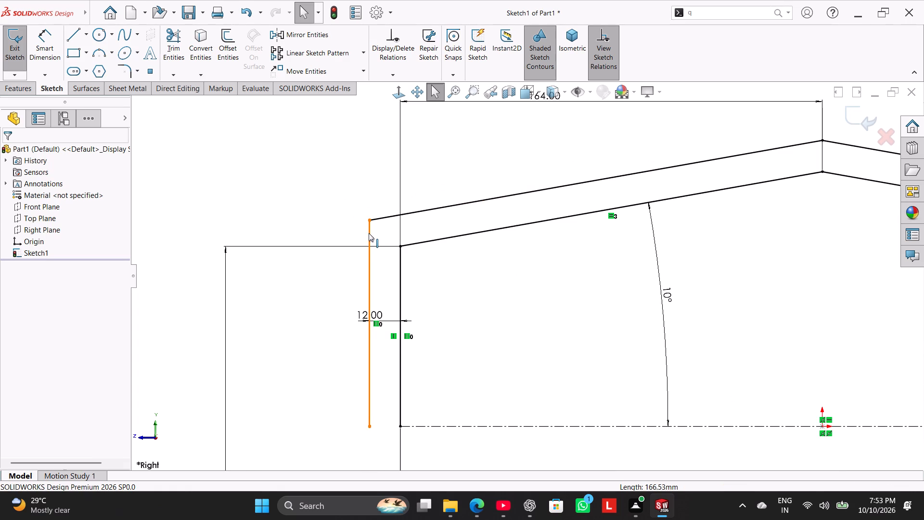
left_click(403, 385)
scroll(889, 255, "up", 5)
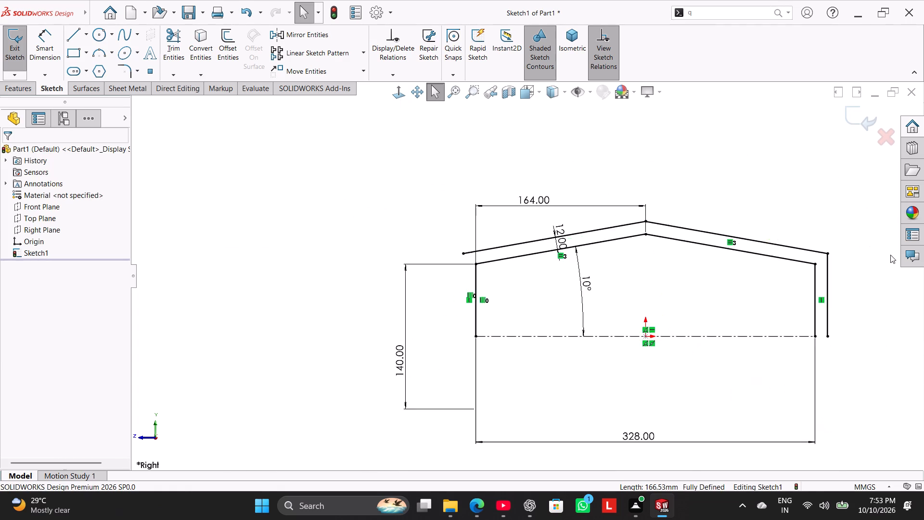
scroll(890, 255, "down", 3)
right_click(714, 286)
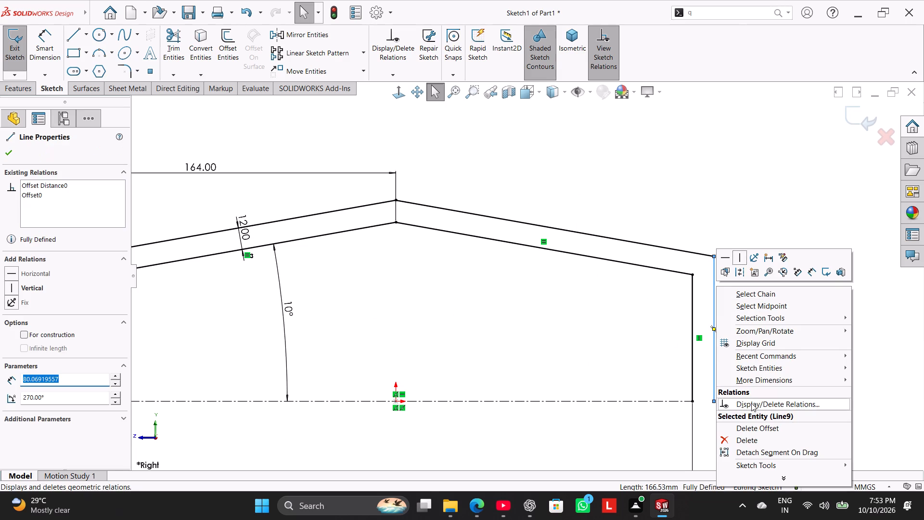
left_click(742, 437)
scroll(534, 304, "up", 2)
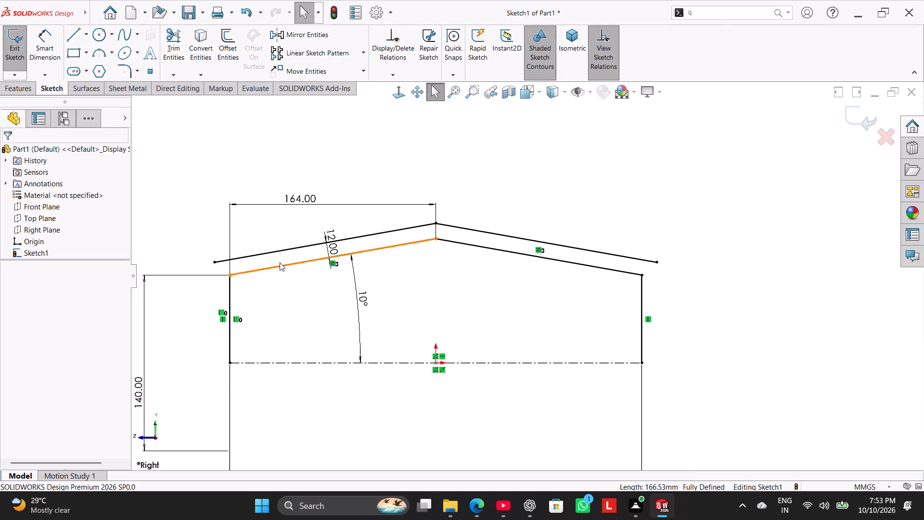
Convert the inner profile's left vertical end line to construction geometry.
scroll(280, 262, "down", 3)
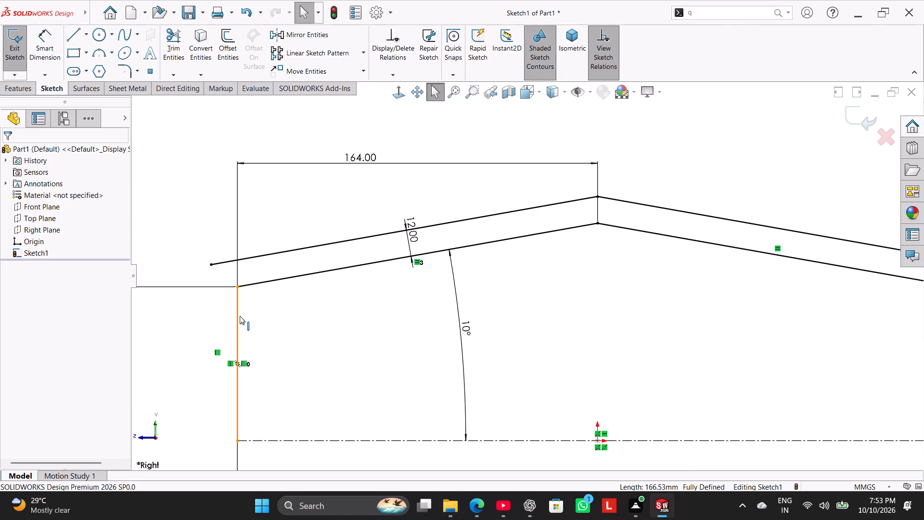
right_click(240, 316)
left_click(267, 305)
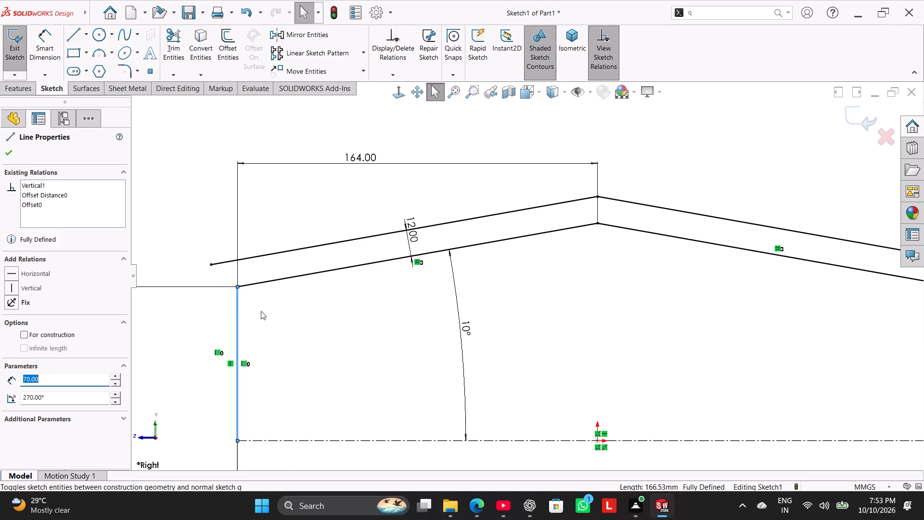
left_click(198, 332)
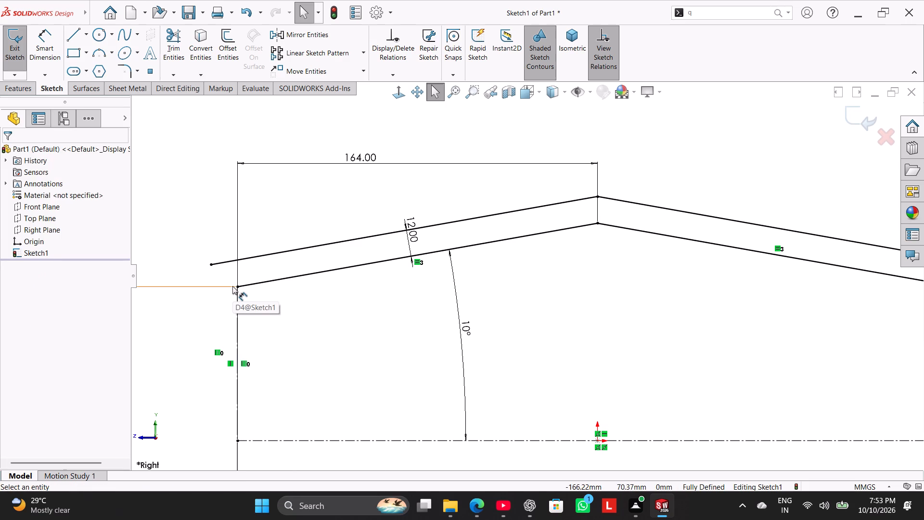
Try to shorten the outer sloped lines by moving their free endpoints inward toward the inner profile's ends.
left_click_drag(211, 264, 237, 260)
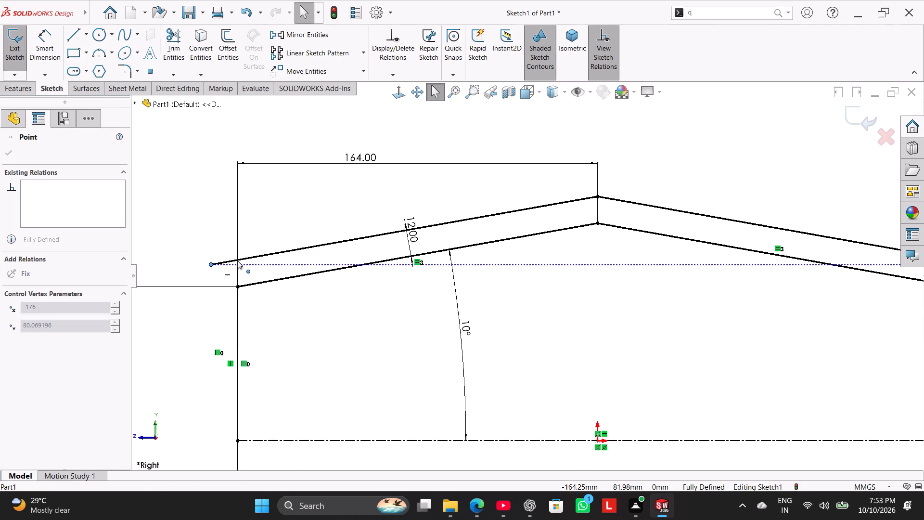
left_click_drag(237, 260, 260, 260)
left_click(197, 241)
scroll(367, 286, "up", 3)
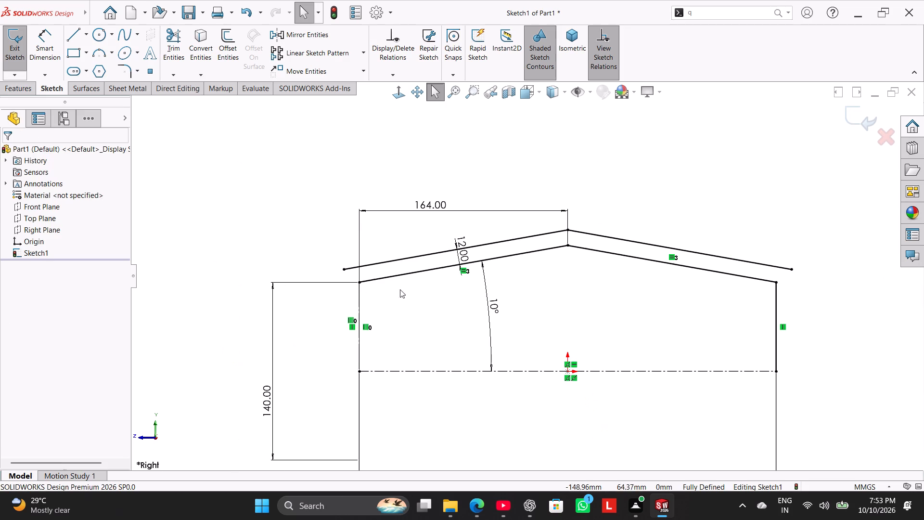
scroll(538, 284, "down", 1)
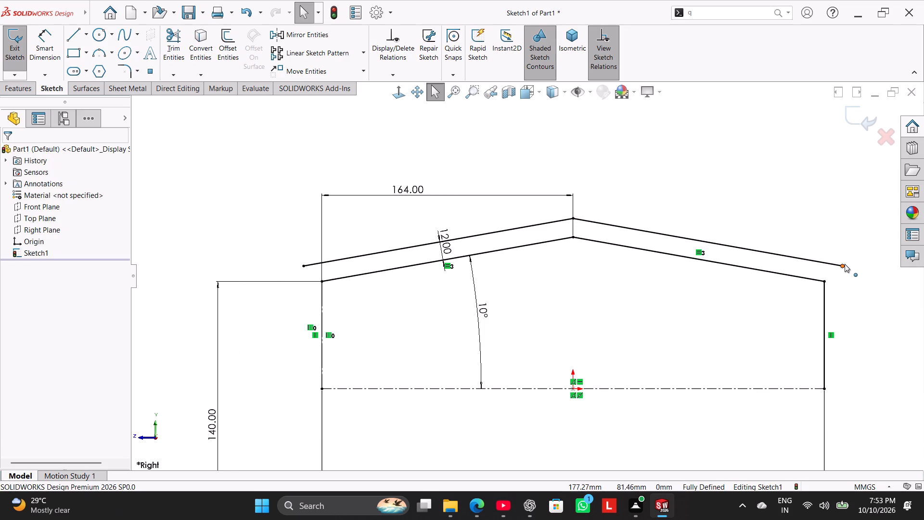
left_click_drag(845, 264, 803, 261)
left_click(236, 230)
Sketch a short vertical line from the inner sloped line's left end up to the outer sloped line.
left_click(72, 34)
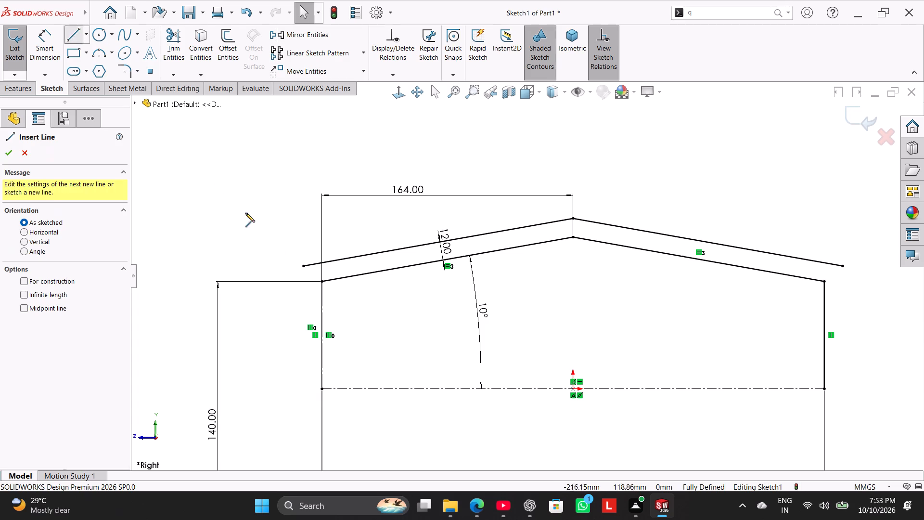
scroll(325, 279, "down", 2)
left_click(344, 280)
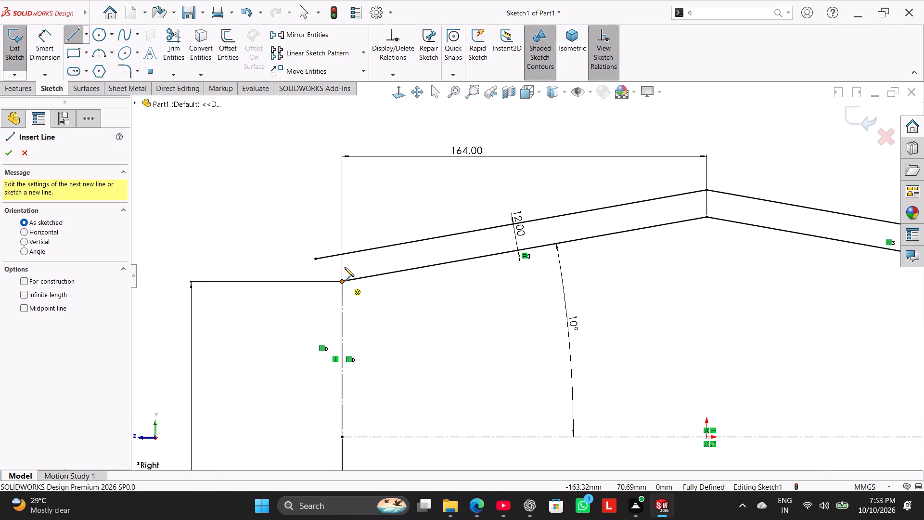
left_click(344, 254)
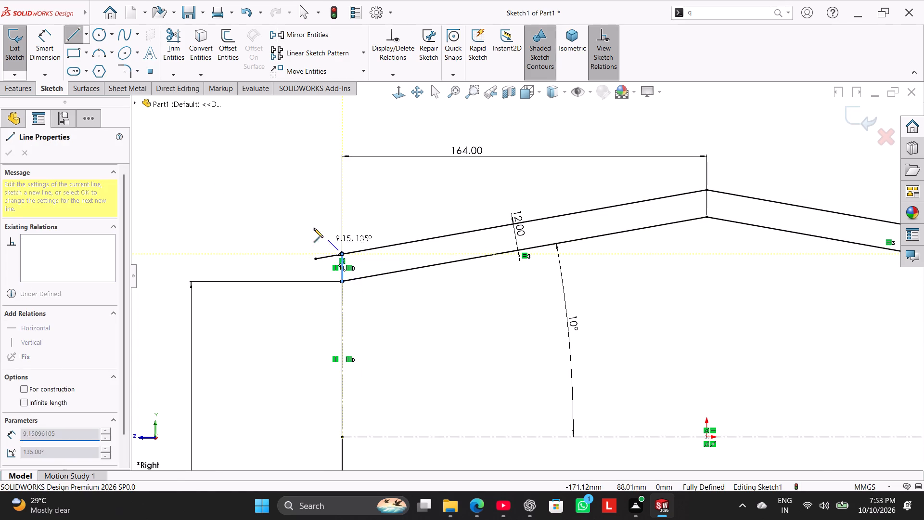
right_click(307, 224)
left_click(321, 230)
Trim the outer sloped line's overhang beyond the short vertical line at the left end.
scroll(349, 274, "down", 4)
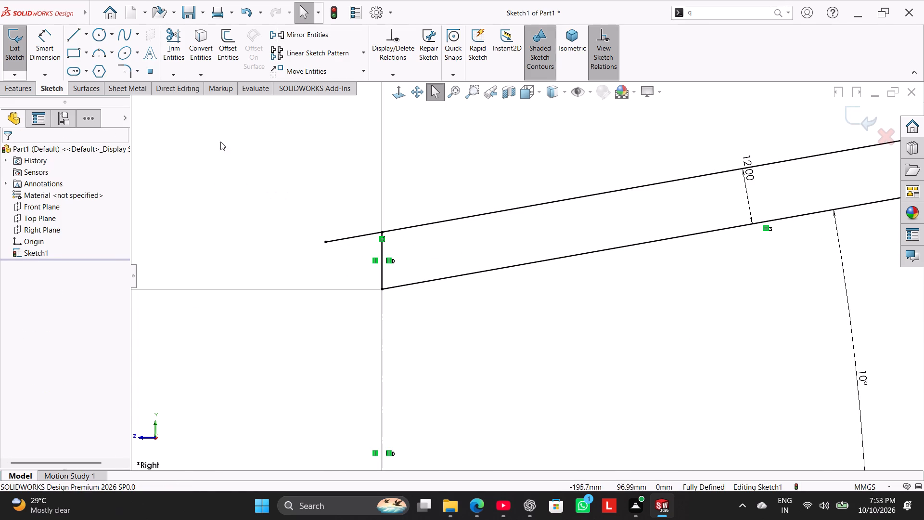
left_click(176, 47)
left_click_drag(336, 171, 346, 283)
Sketch a short vertical line from the inner sloped line's right end to just past the outer sloped line.
scroll(516, 307, "up", 4)
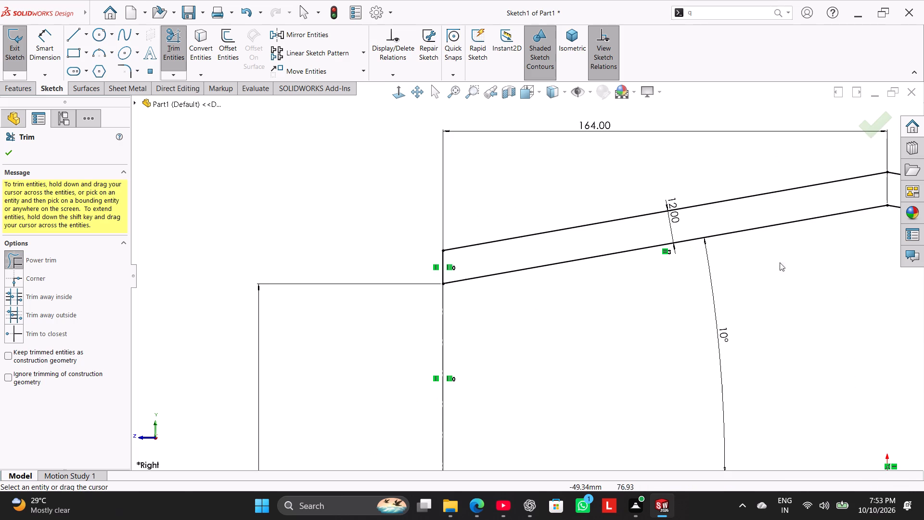
scroll(780, 262, "up", 5)
scroll(794, 227, "down", 2)
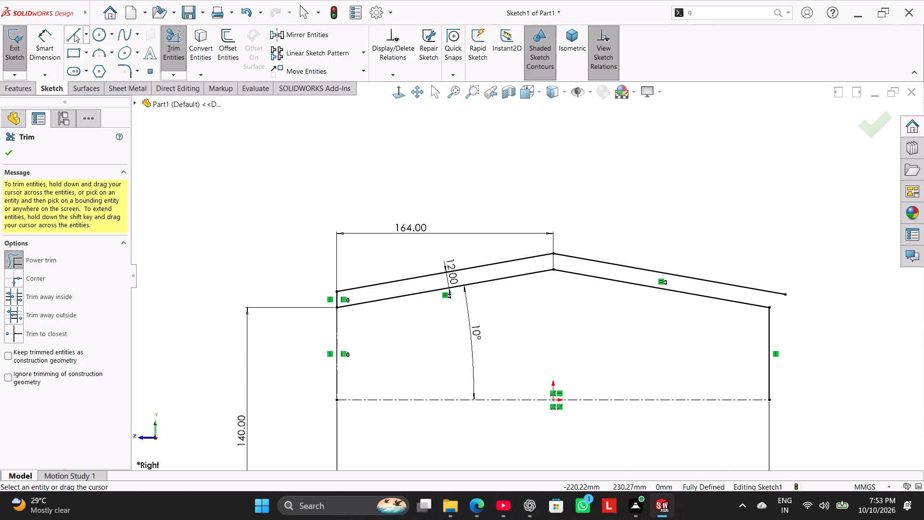
left_click(75, 33)
scroll(783, 338, "down", 4)
left_click(687, 257)
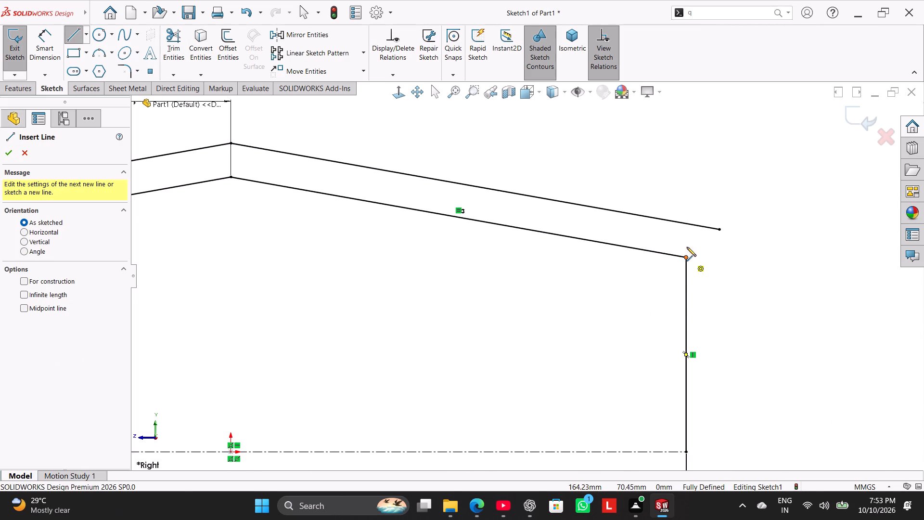
left_click(686, 221)
right_click(679, 196)
left_click(699, 201)
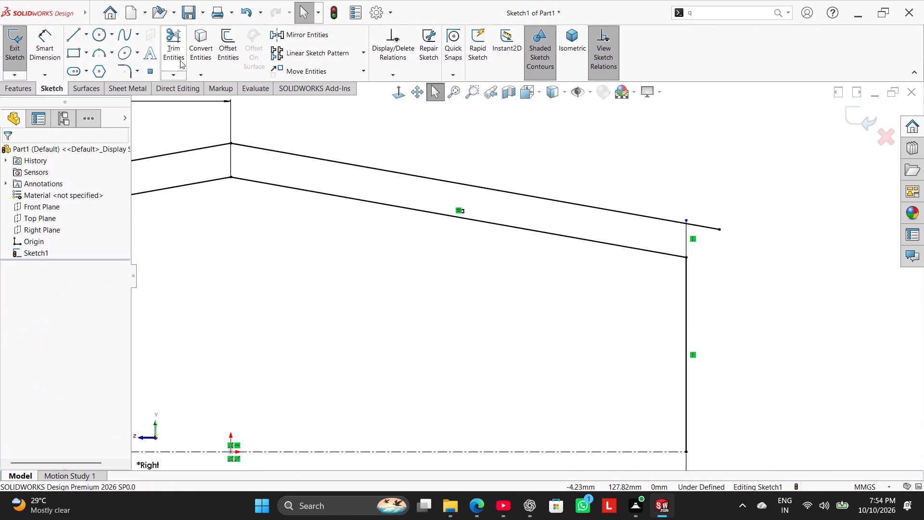
Trim the outer sloped line's overhang and the short vertical line's excess above it at the profile's right end.
left_click(179, 48)
scroll(559, 211, "down", 3)
left_click_drag(744, 183, 757, 191)
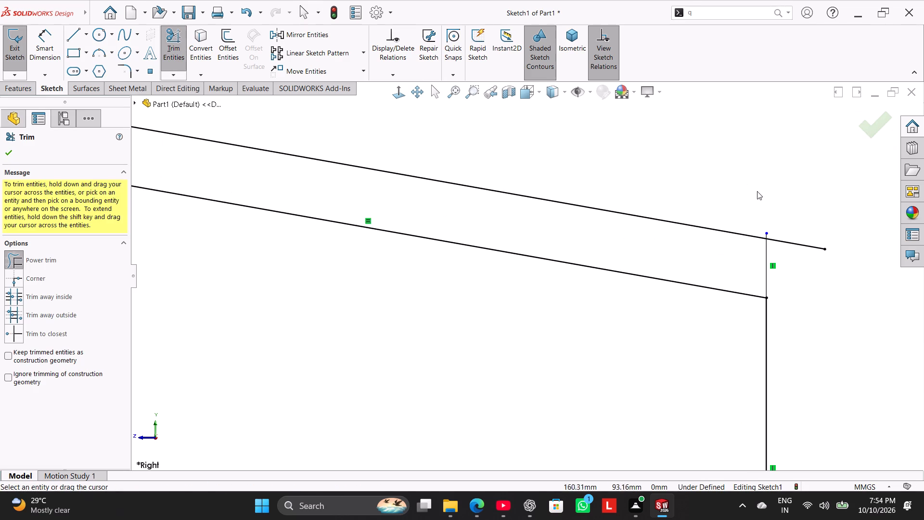
left_click_drag(757, 191, 818, 293)
scroll(780, 229, "down", 7)
left_click_drag(575, 255, 644, 273)
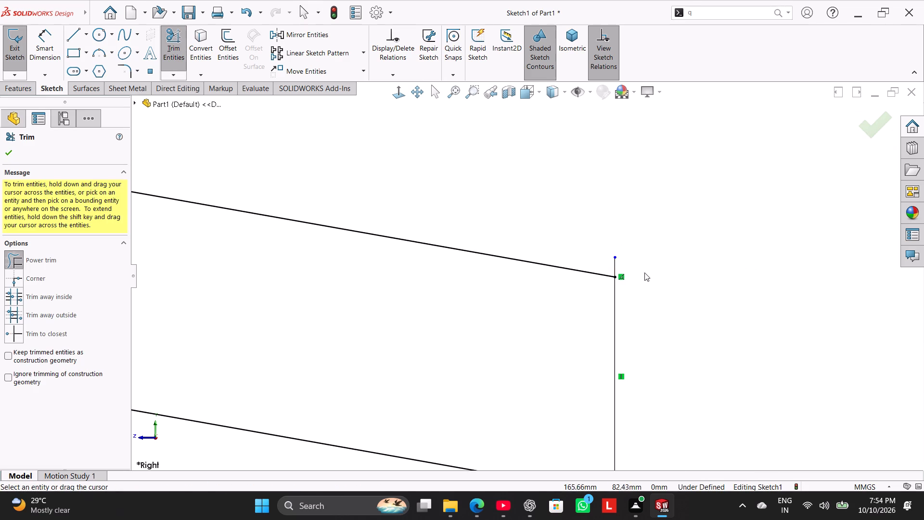
left_click_drag(595, 250, 642, 284)
scroll(638, 326, "up", 13)
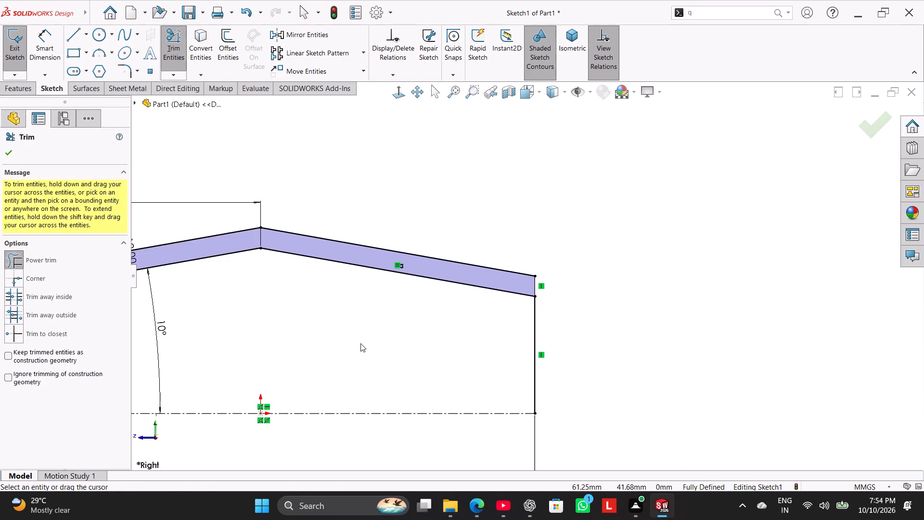
scroll(360, 343, "up", 3)
scroll(360, 342, "down", 1)
right_click(382, 174)
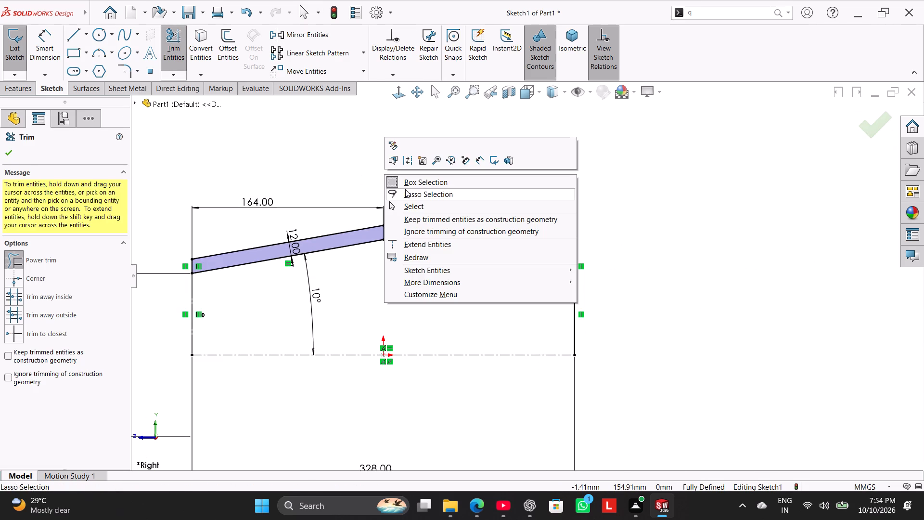
left_click(413, 205)
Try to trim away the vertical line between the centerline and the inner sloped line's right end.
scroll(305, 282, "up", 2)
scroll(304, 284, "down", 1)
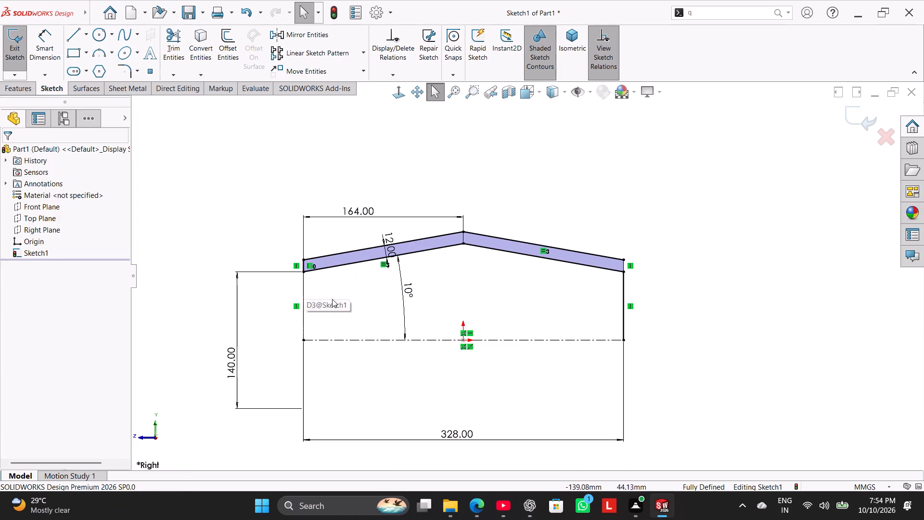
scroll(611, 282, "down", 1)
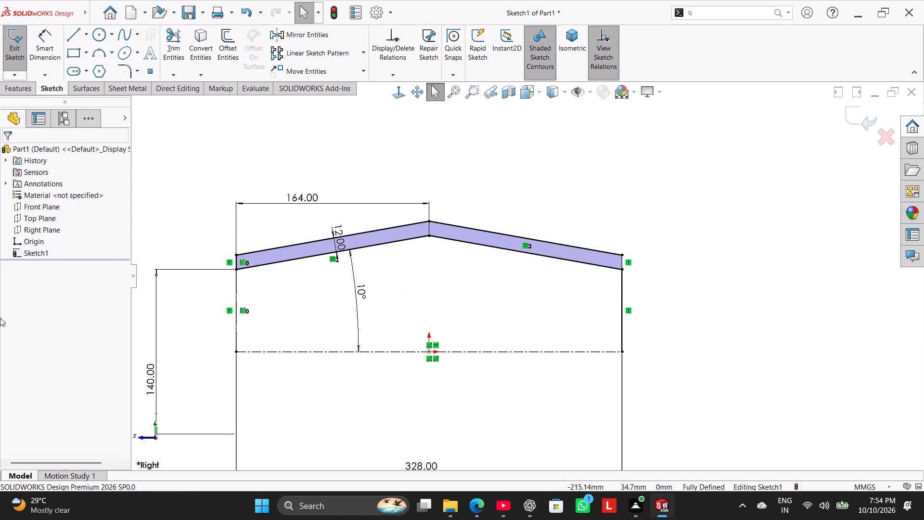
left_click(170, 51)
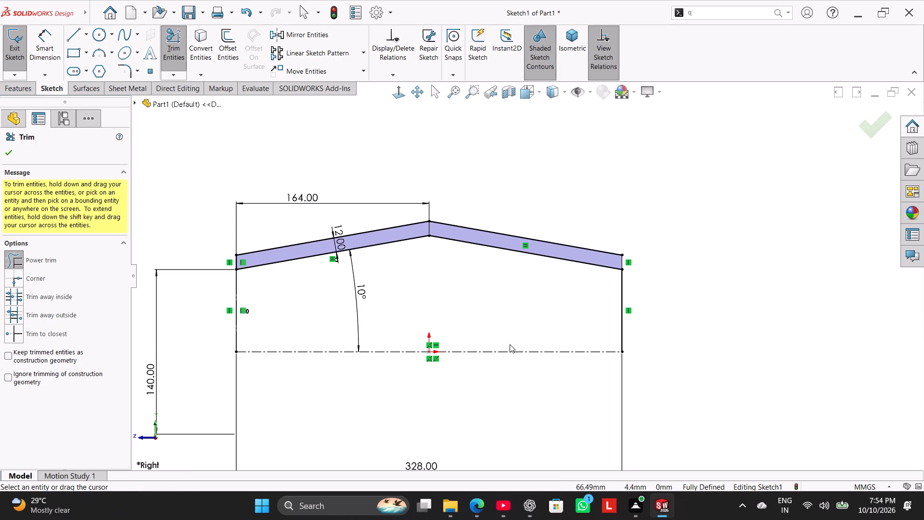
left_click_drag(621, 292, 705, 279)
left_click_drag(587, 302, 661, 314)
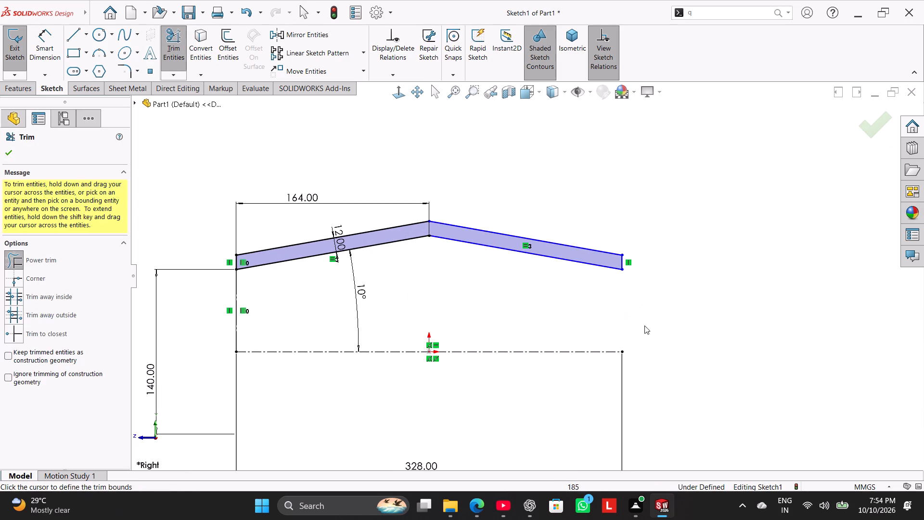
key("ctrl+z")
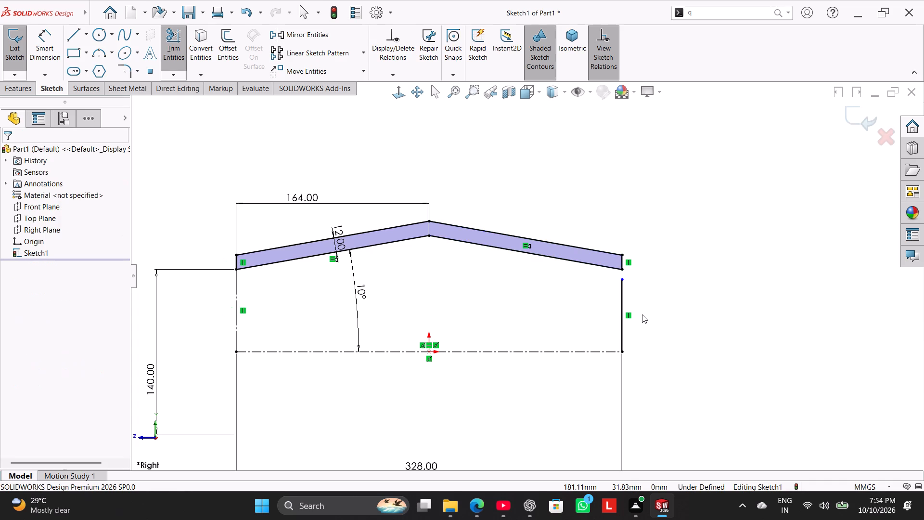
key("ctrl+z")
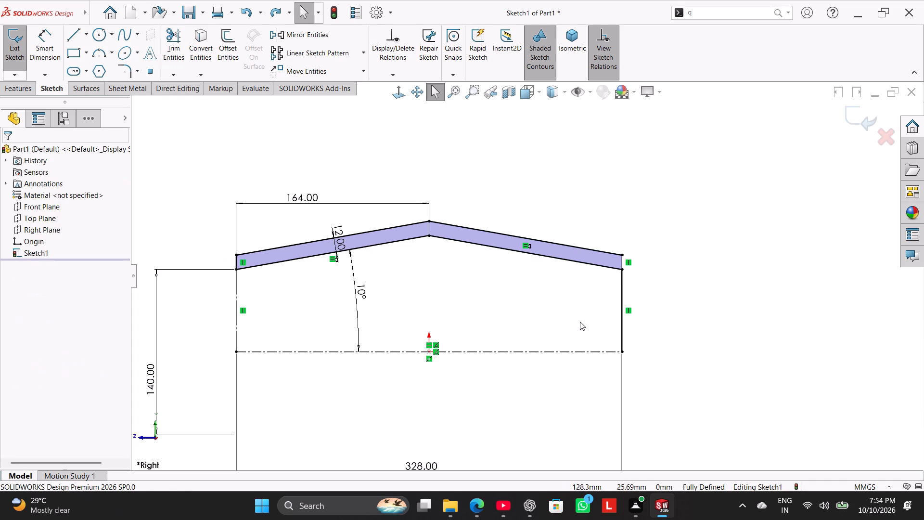
Trim away the whole vertical line between the centerline and the inner sloped line's right end.
left_click(171, 48)
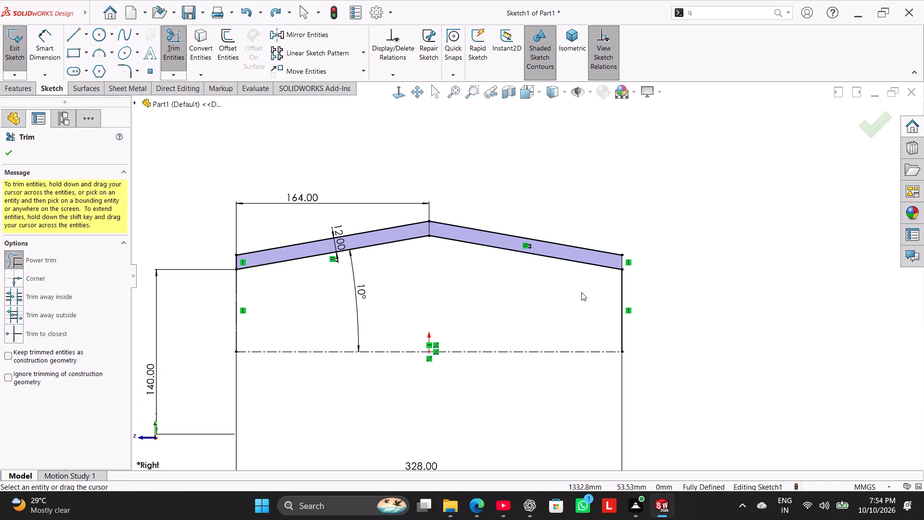
left_click_drag(599, 300, 688, 309)
right_click(662, 241)
left_click(688, 271)
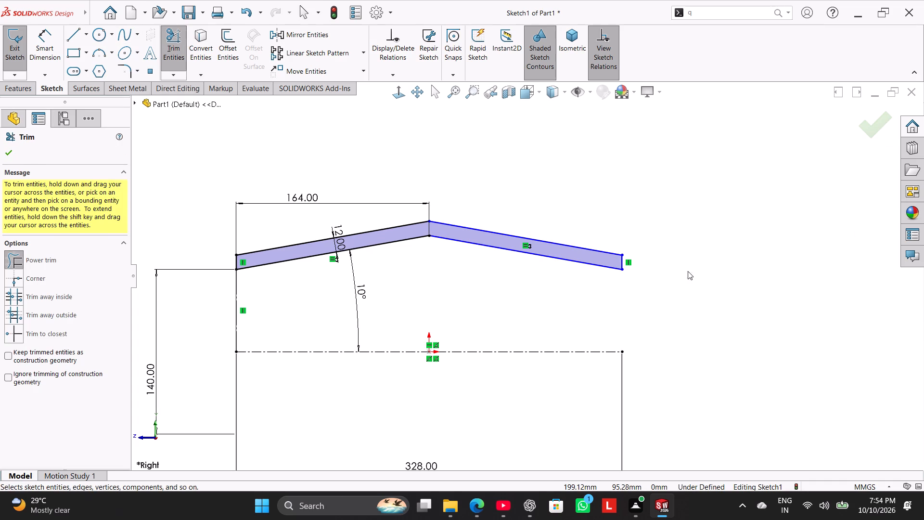
Add a Coincident relation between the centerline's right endpoint and the wall profile's short vertical line at that end.
left_click(623, 349, "ctrl")
left_click(623, 260, "ctrl")
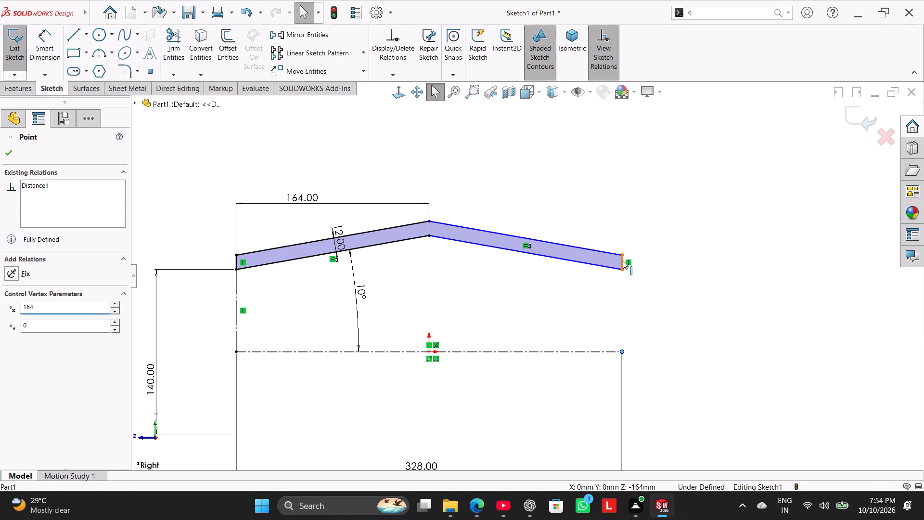
left_click(32, 335)
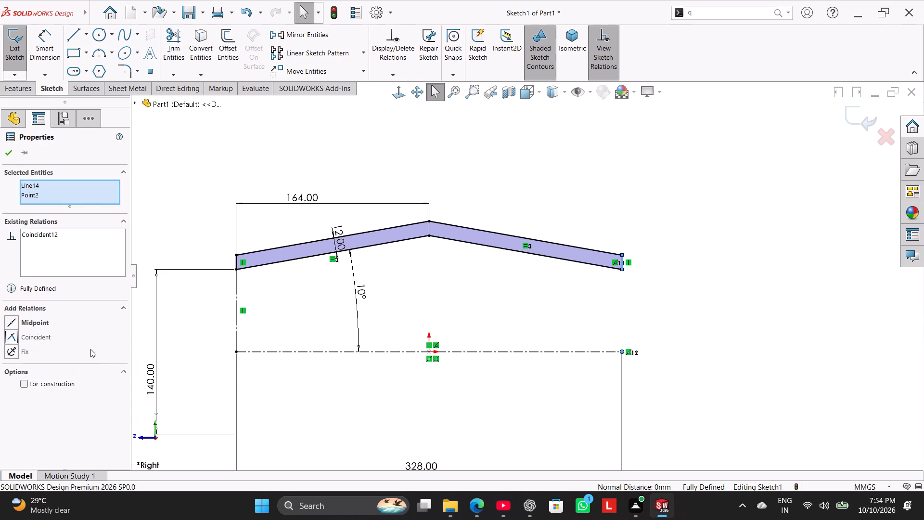
left_click(668, 292)
Trim away the vertical line between the centerline and the inner sloped line's left end.
scroll(235, 386, "up", 1)
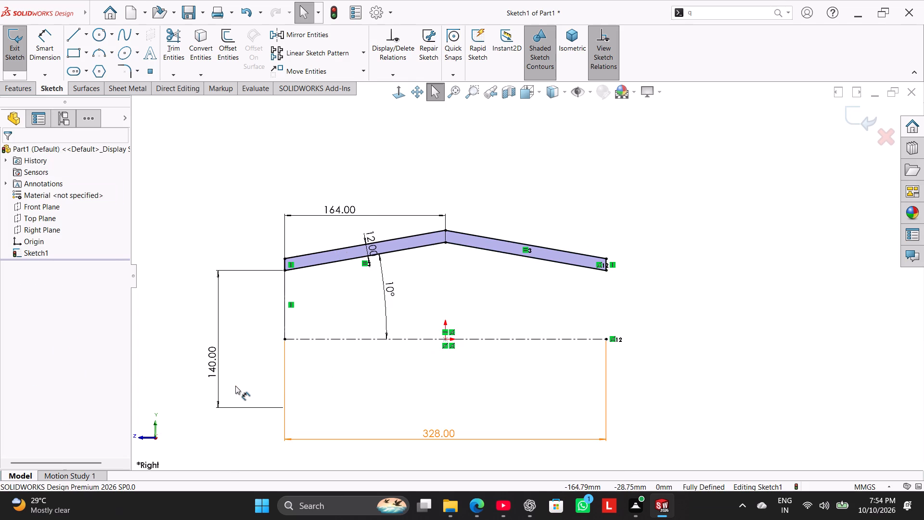
scroll(235, 386, "down", 2)
scroll(235, 386, "up", 2)
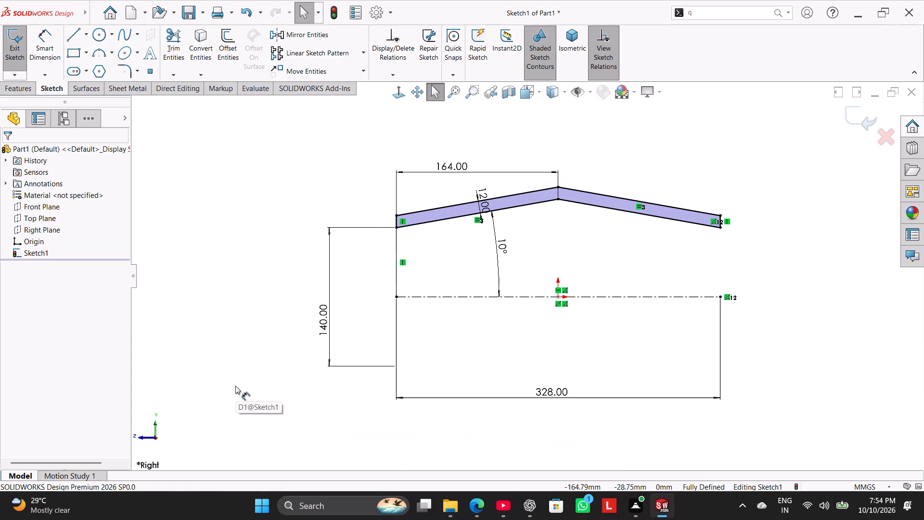
left_click(177, 43)
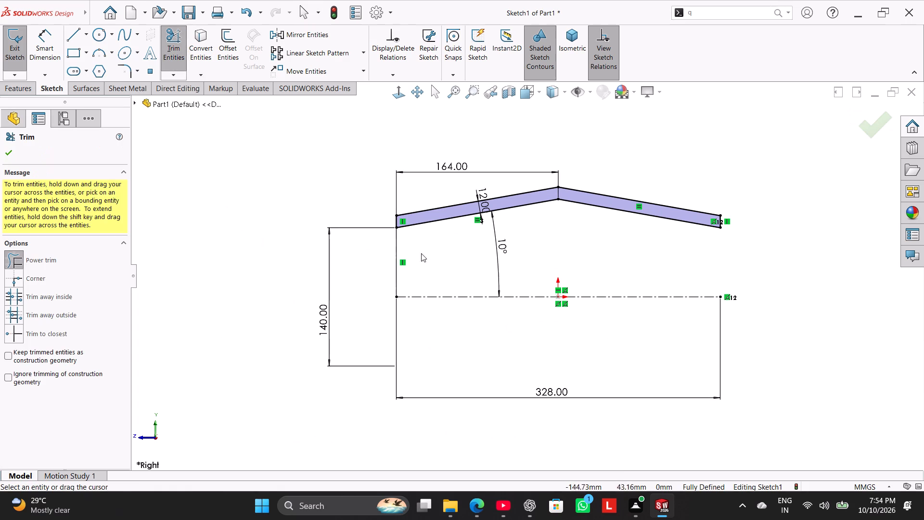
left_click_drag(465, 239, 366, 274)
left_click_drag(429, 270, 371, 289)
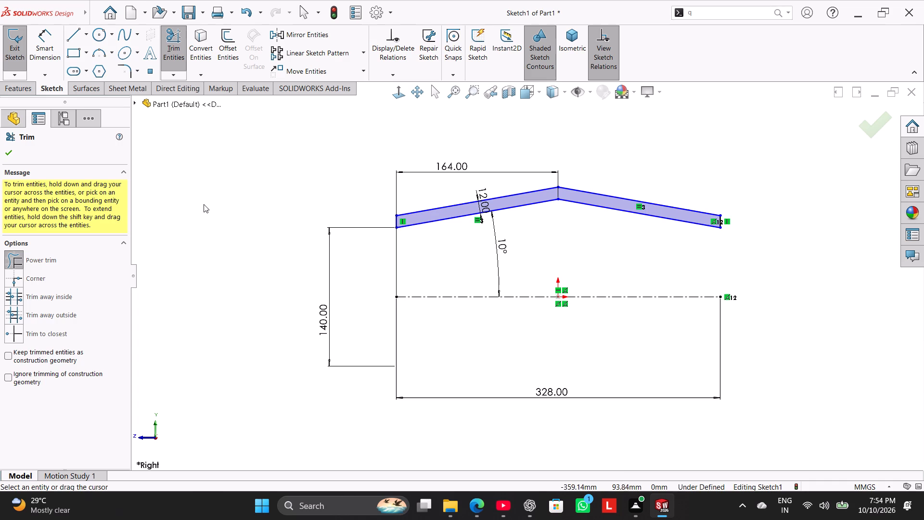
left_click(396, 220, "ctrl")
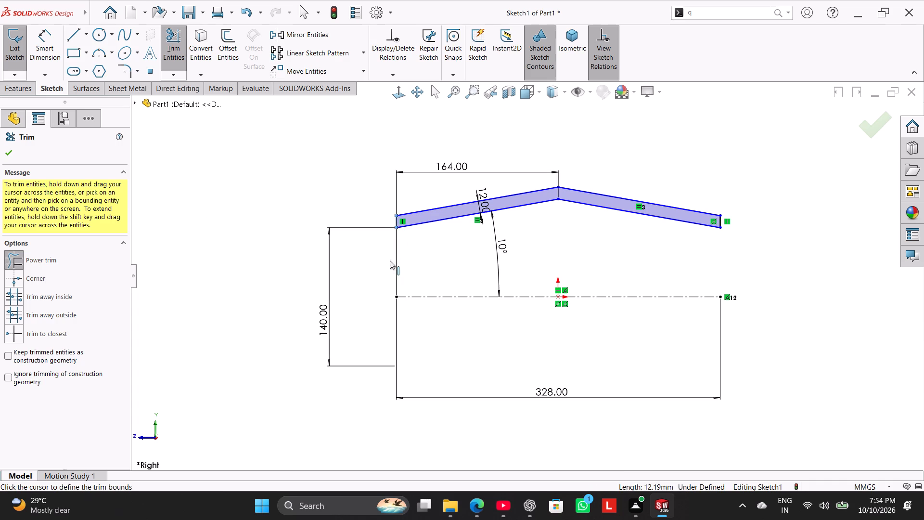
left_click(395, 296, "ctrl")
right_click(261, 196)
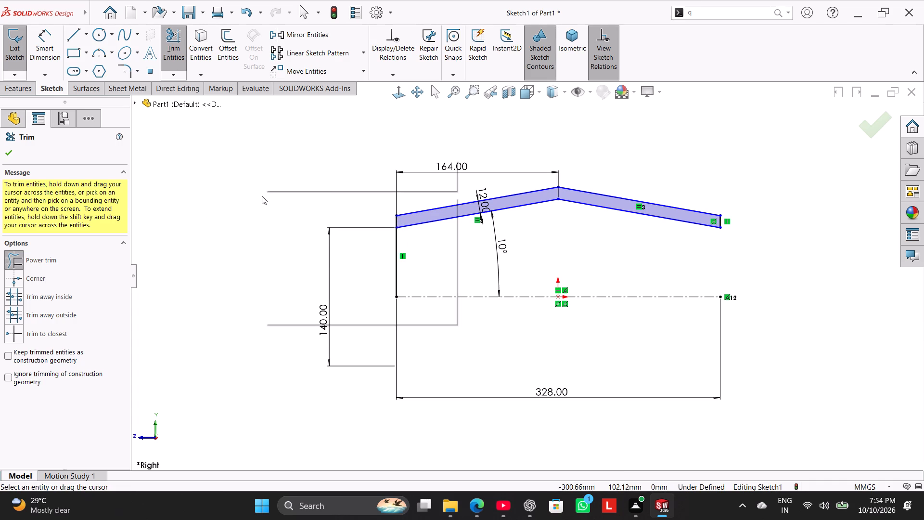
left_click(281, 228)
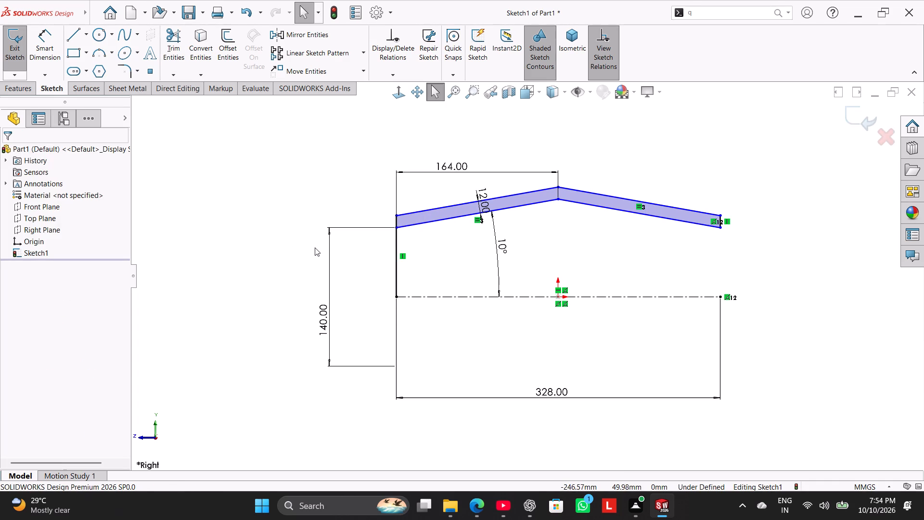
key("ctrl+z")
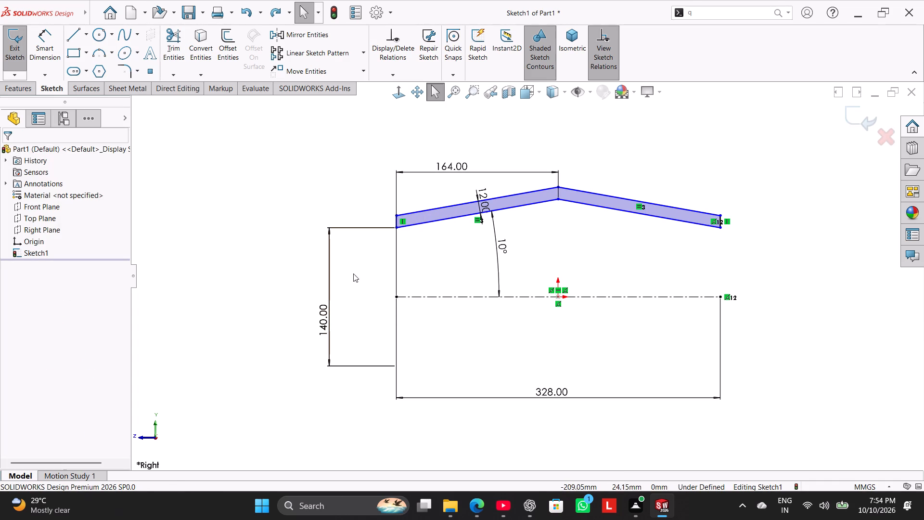
Add a Coincident relation between the centerline's left endpoint and the wall profile's short vertical line at that end.
left_click(395, 298, "ctrl")
scroll(394, 217, "down", 2, "ctrl")
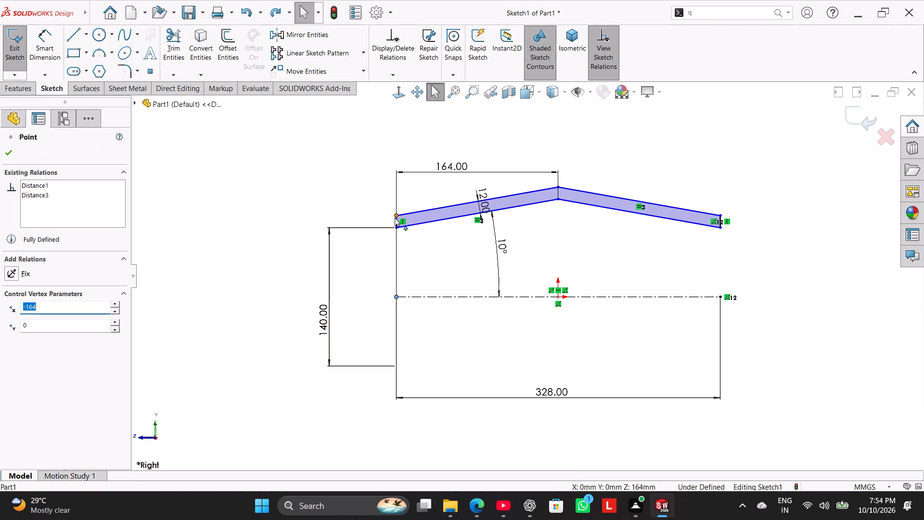
scroll(395, 218, "down", 1, "ctrl")
left_click(421, 233, "ctrl")
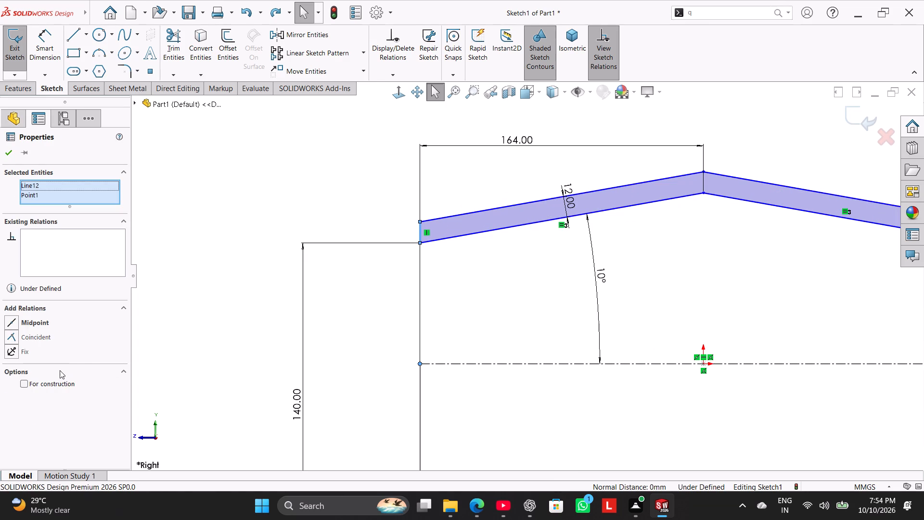
left_click(46, 334)
left_click(168, 291)
scroll(466, 317, "up", 2)
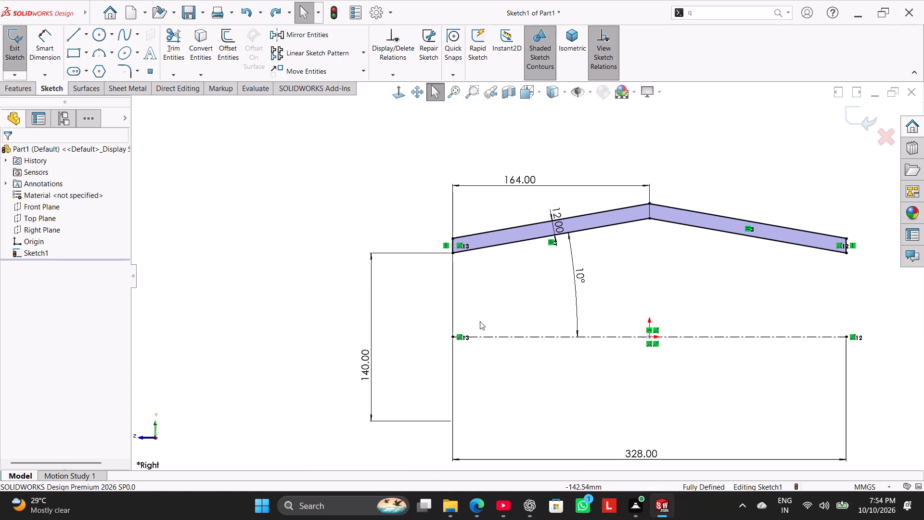
Revolve the peaked wall profile 360 degrees about the horizontal centerline to form the hollow barrel body.
scroll(502, 321, "down", 1)
scroll(507, 322, "up", 1)
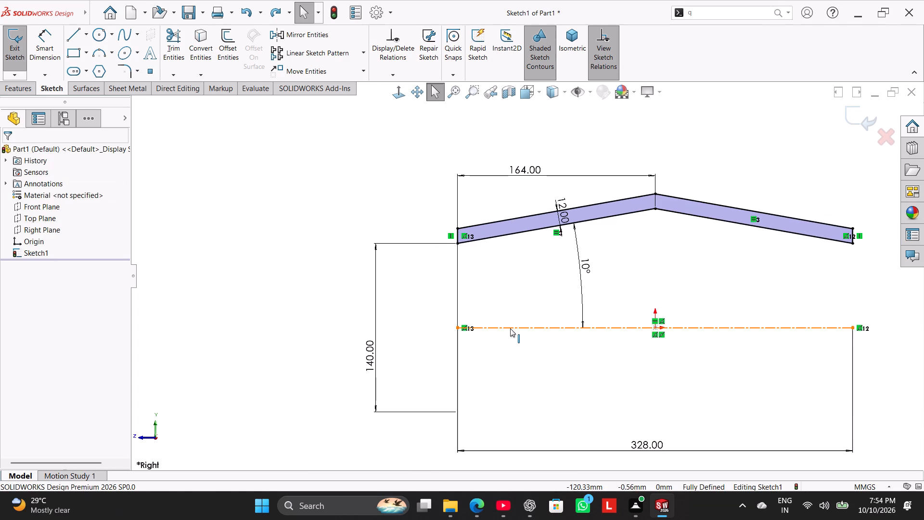
scroll(510, 328, "up", 1)
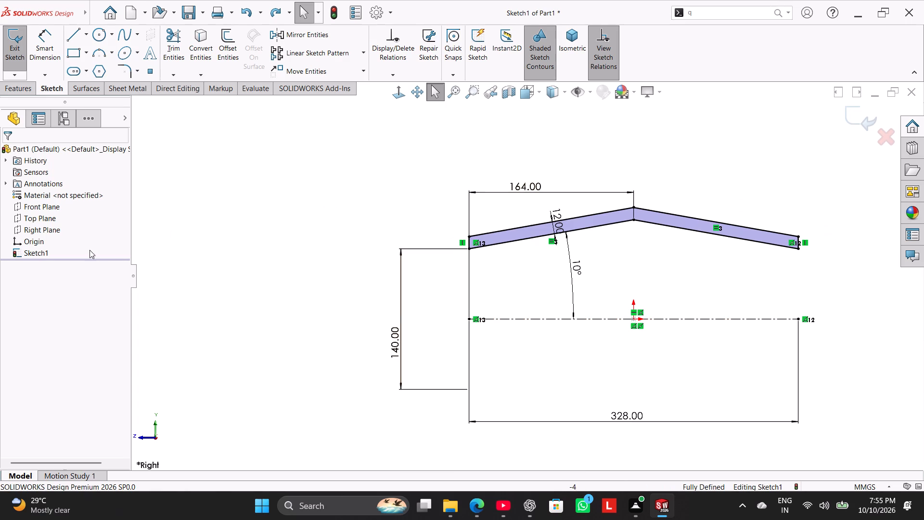
left_click(27, 93)
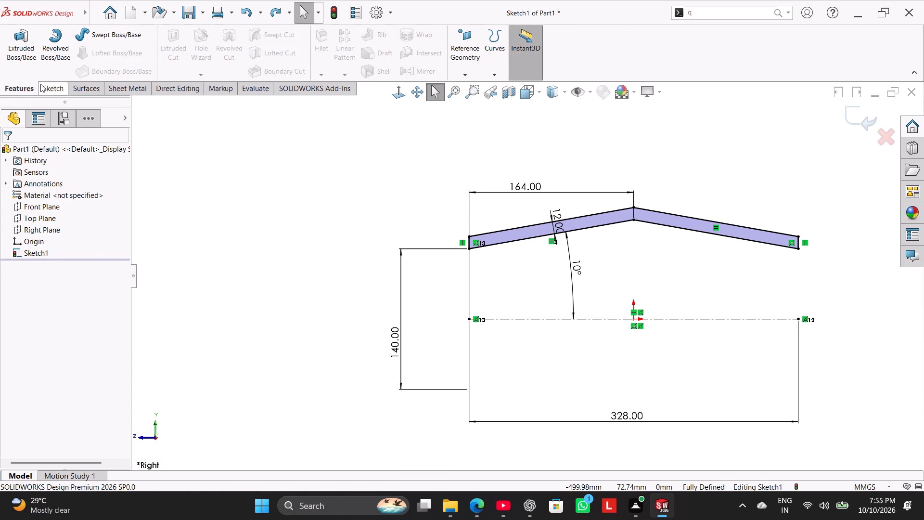
left_click(53, 59)
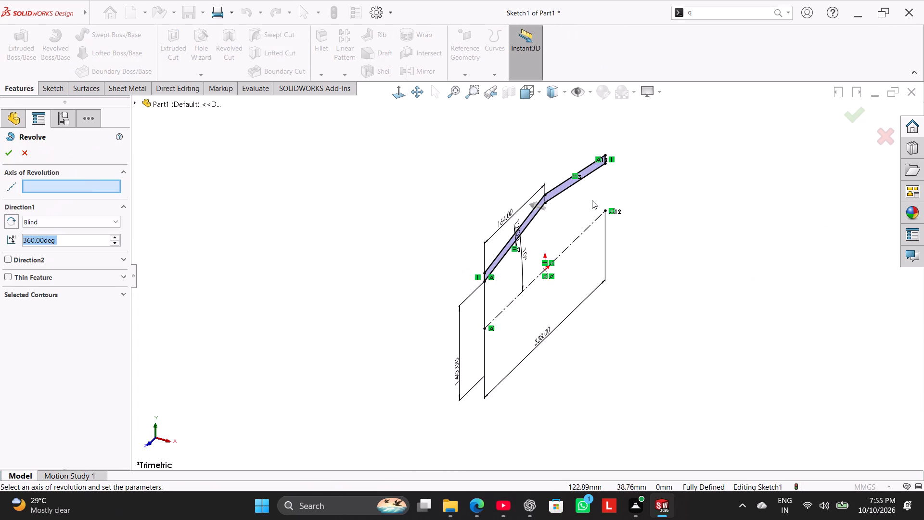
left_click(584, 232)
middle_click_drag(343, 246, 393, 216)
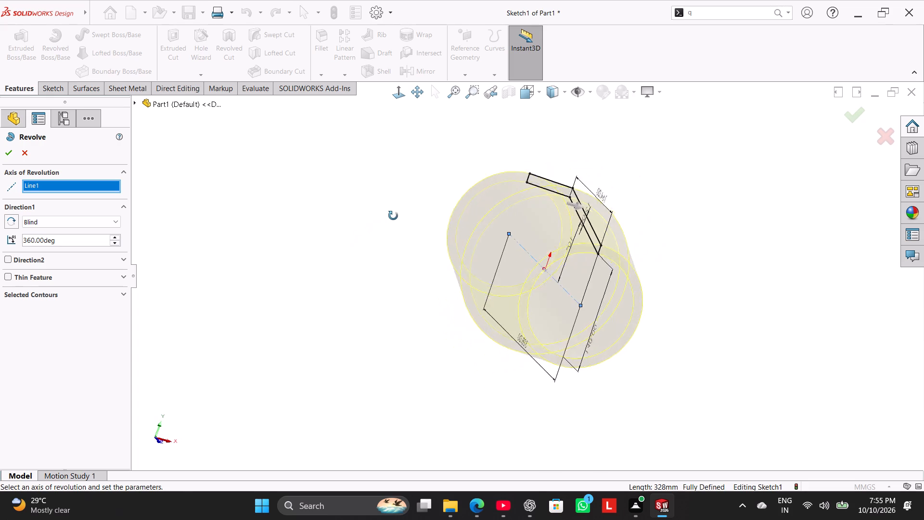
middle_click_drag(393, 216, 278, 180)
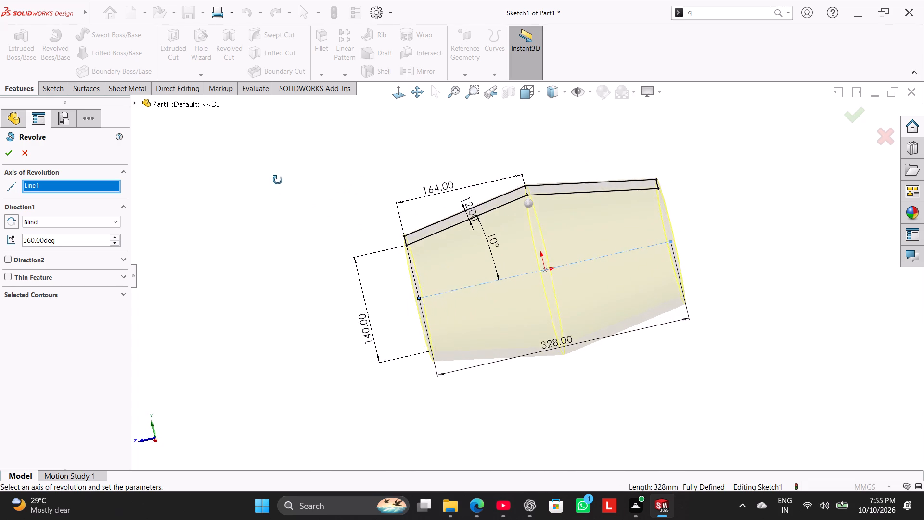
middle_click_drag(278, 180, 266, 223)
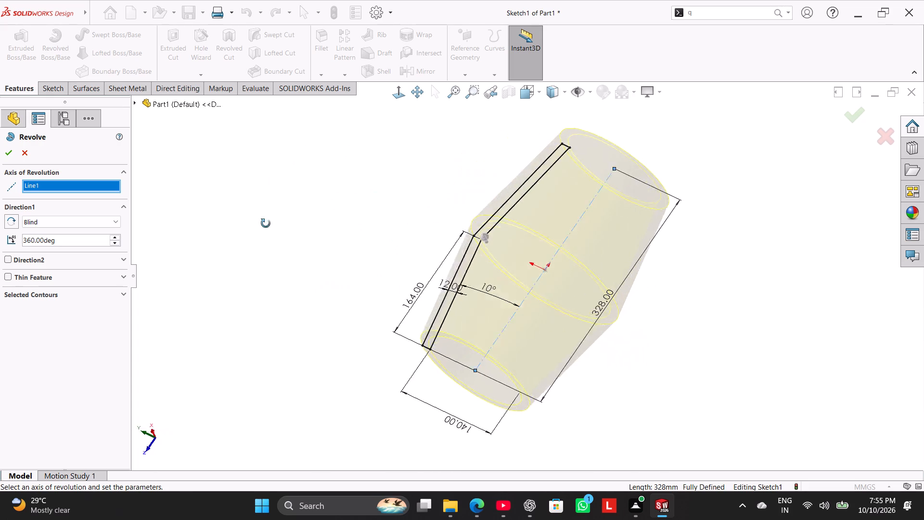
middle_click_drag(266, 223, 427, 251)
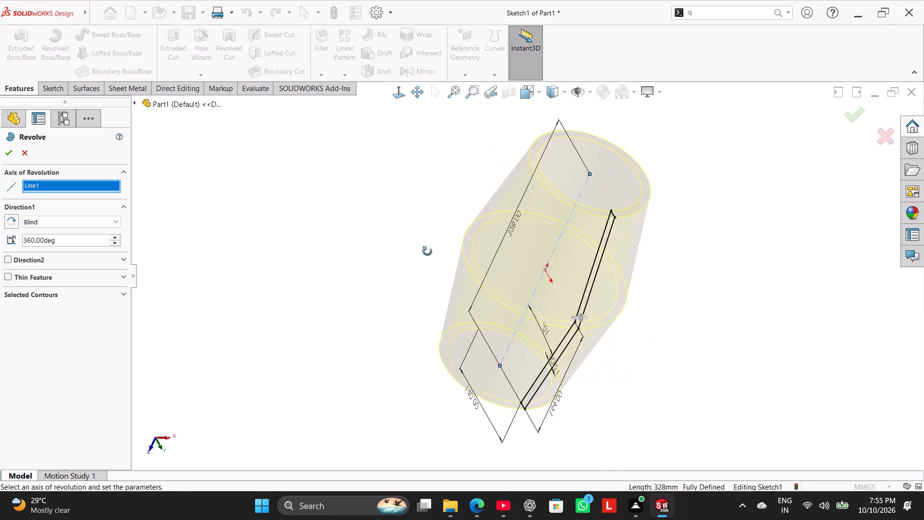
middle_click_drag(427, 251, 407, 388)
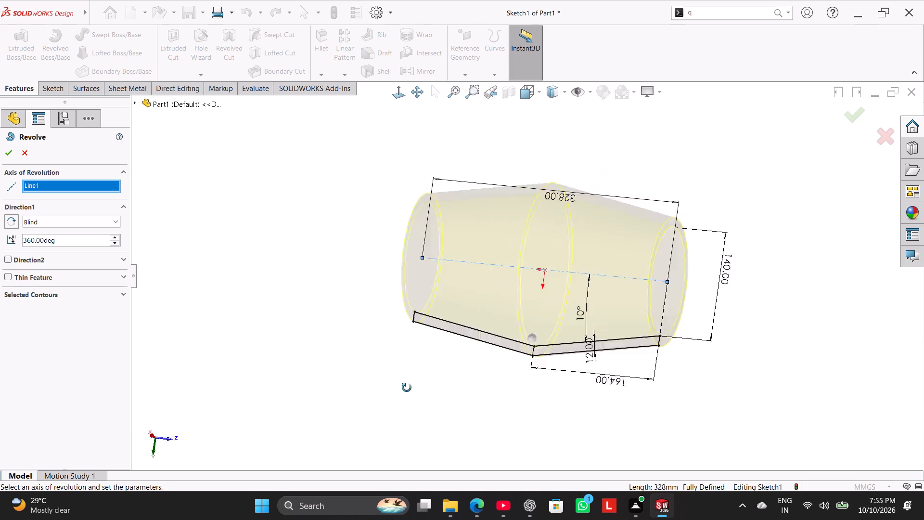
middle_click_drag(407, 388, 263, 209)
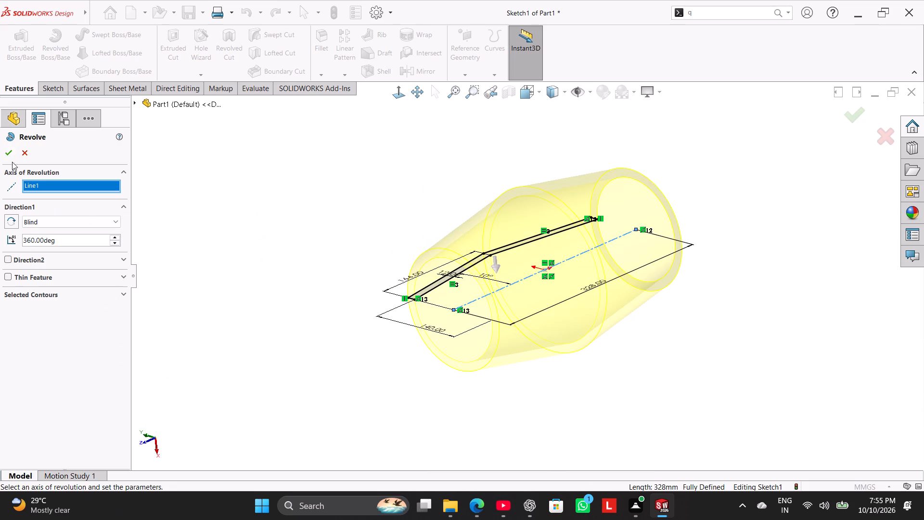
left_click(10, 154)
Start a sketch on the flat ring-shaped face at the barrel's front end.
left_click_drag(287, 281, 401, 306)
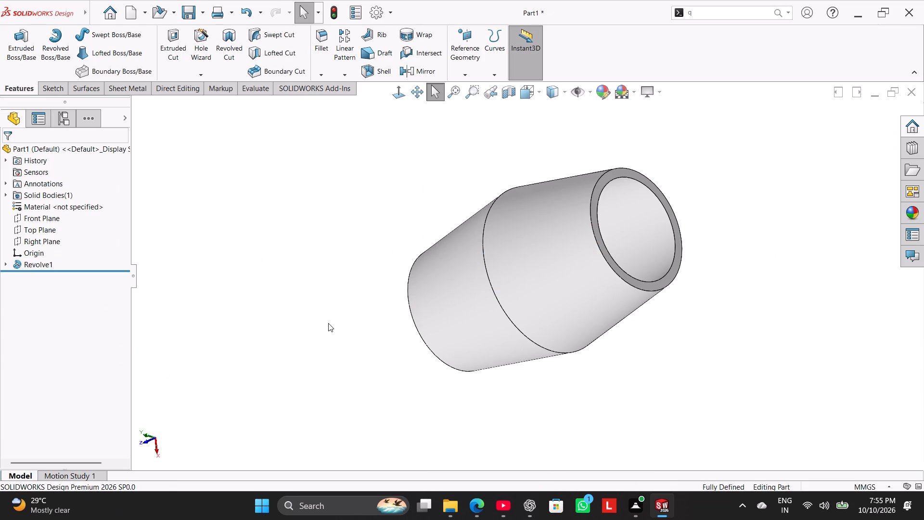
middle_click_drag(328, 323, 524, 179)
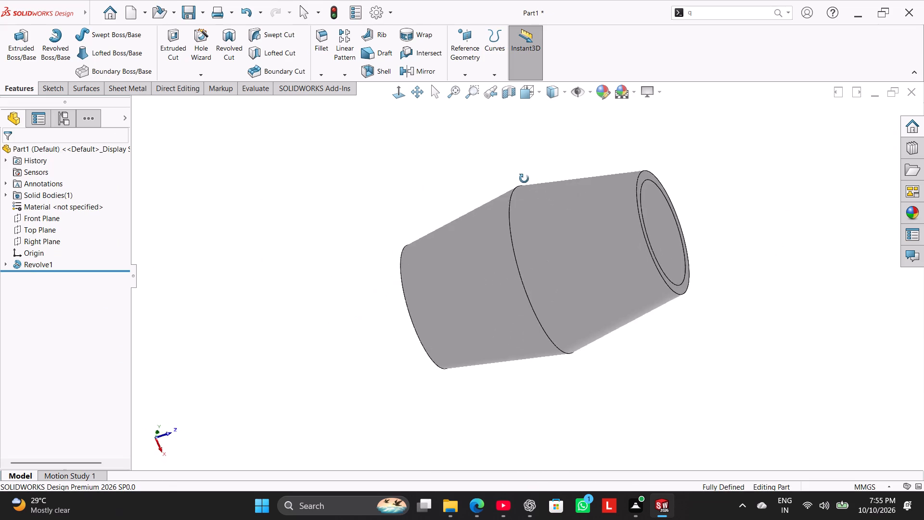
middle_click_drag(524, 179, 336, 274)
right_click_drag(348, 261, 481, 201)
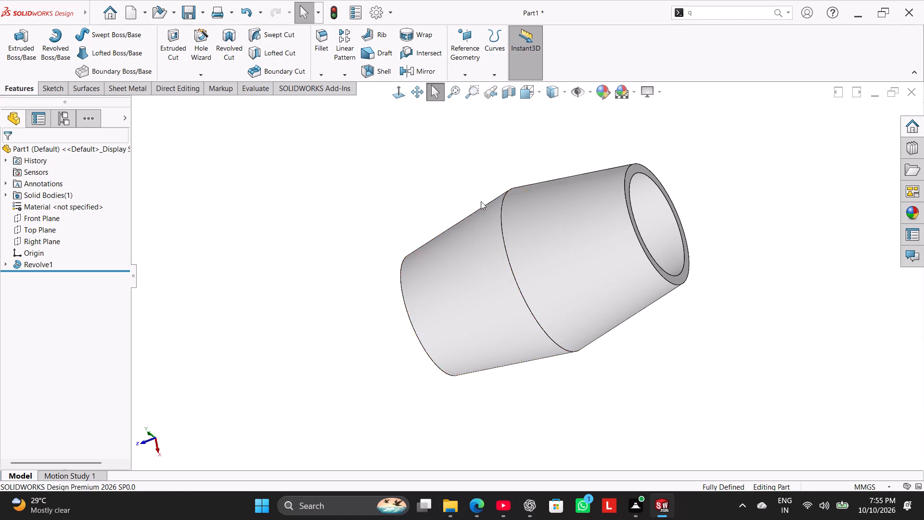
right_click_drag(481, 201, 577, 164)
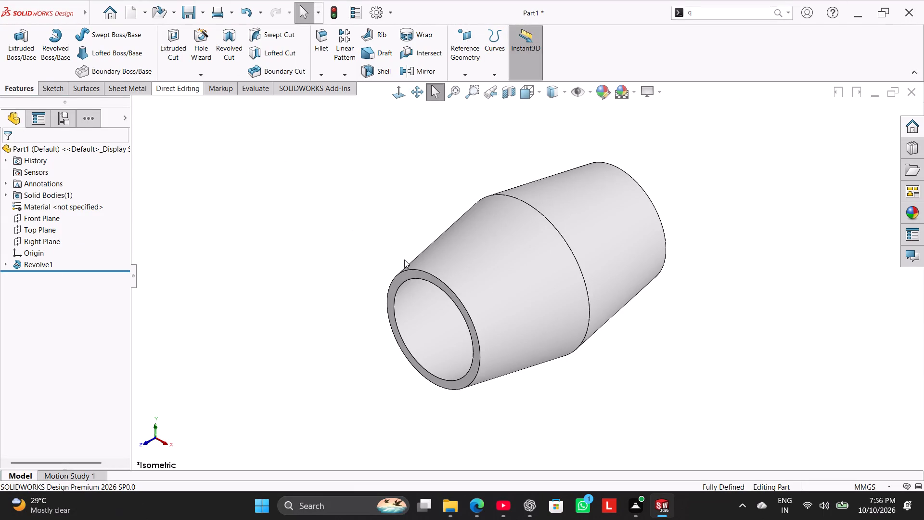
right_click(415, 270)
left_click(347, 198)
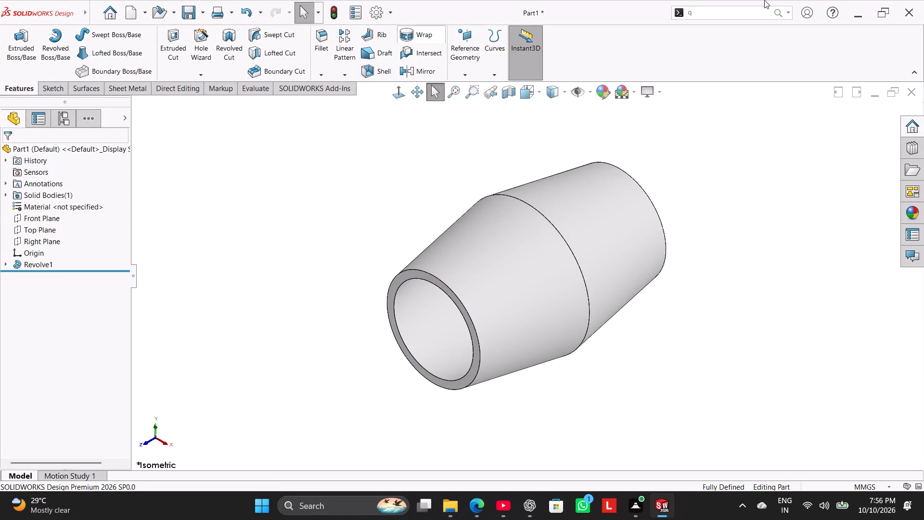
right_click(409, 274)
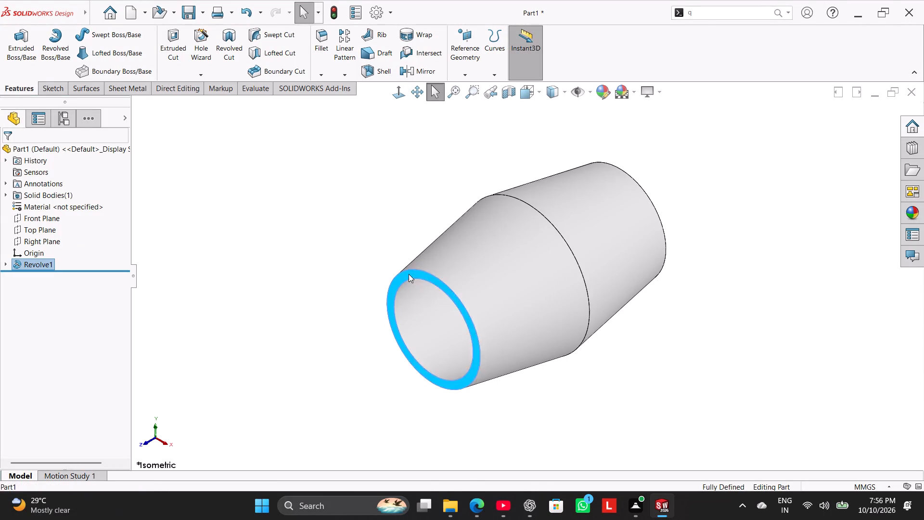
left_click(437, 260)
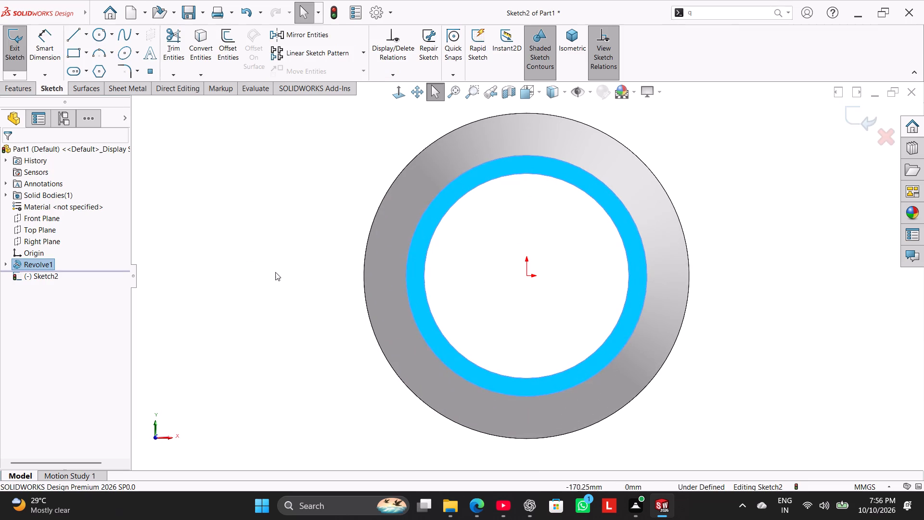
left_click(282, 244)
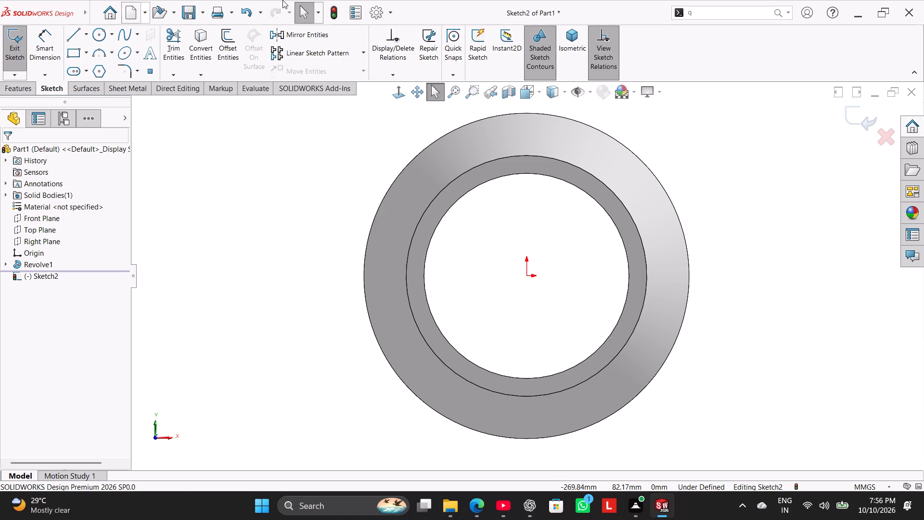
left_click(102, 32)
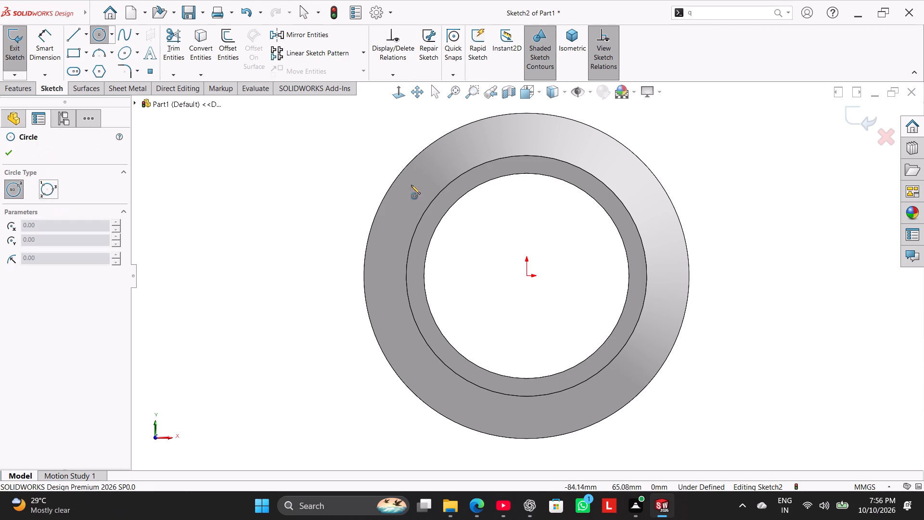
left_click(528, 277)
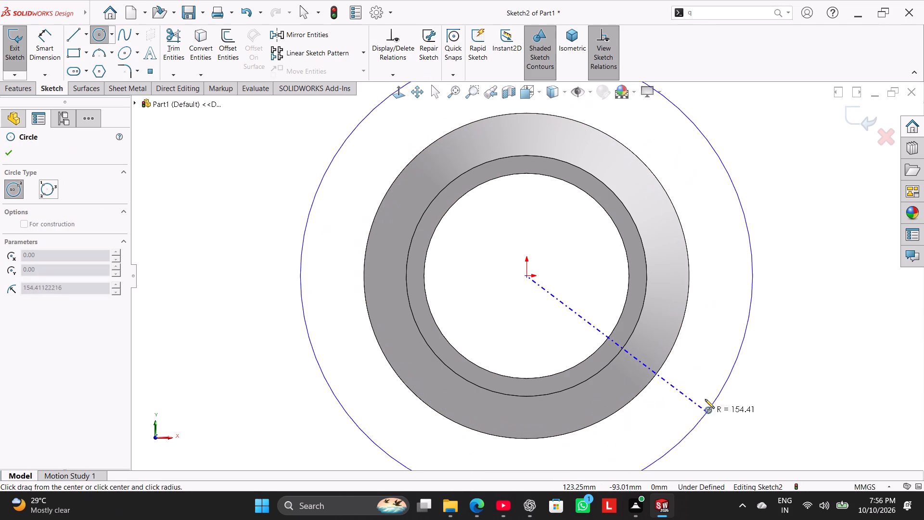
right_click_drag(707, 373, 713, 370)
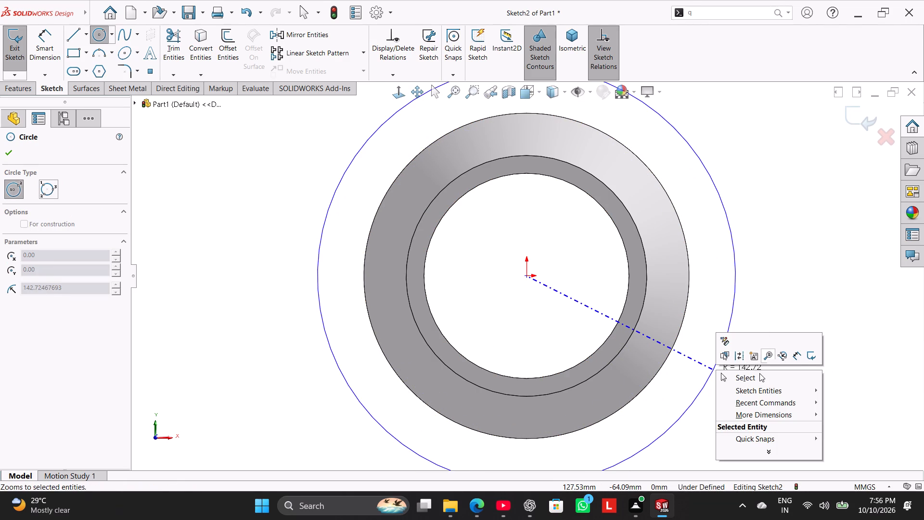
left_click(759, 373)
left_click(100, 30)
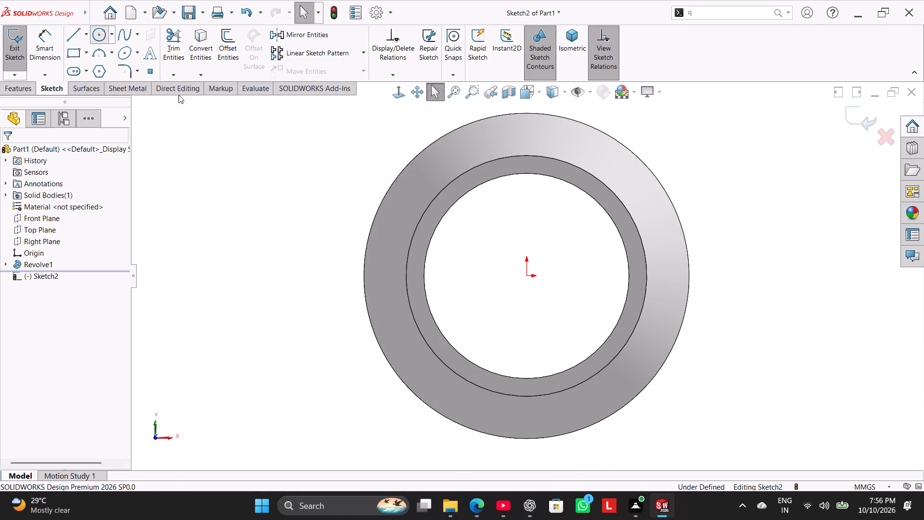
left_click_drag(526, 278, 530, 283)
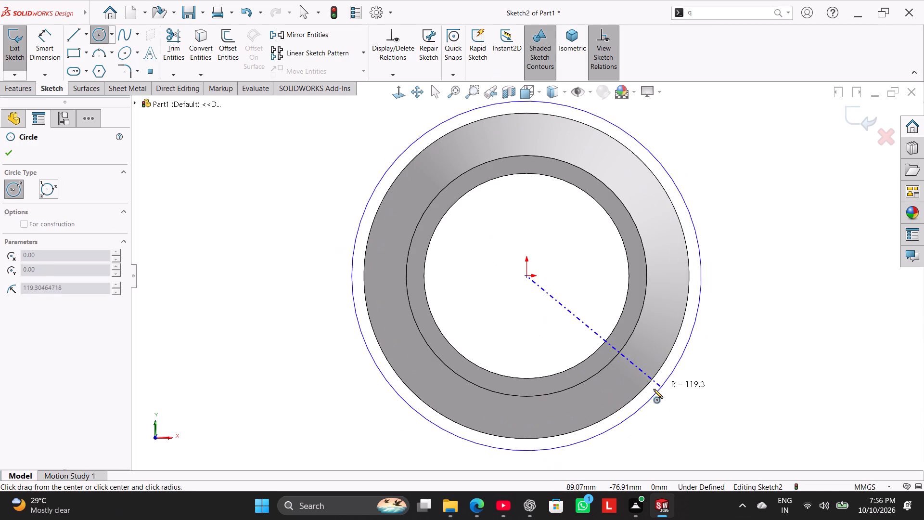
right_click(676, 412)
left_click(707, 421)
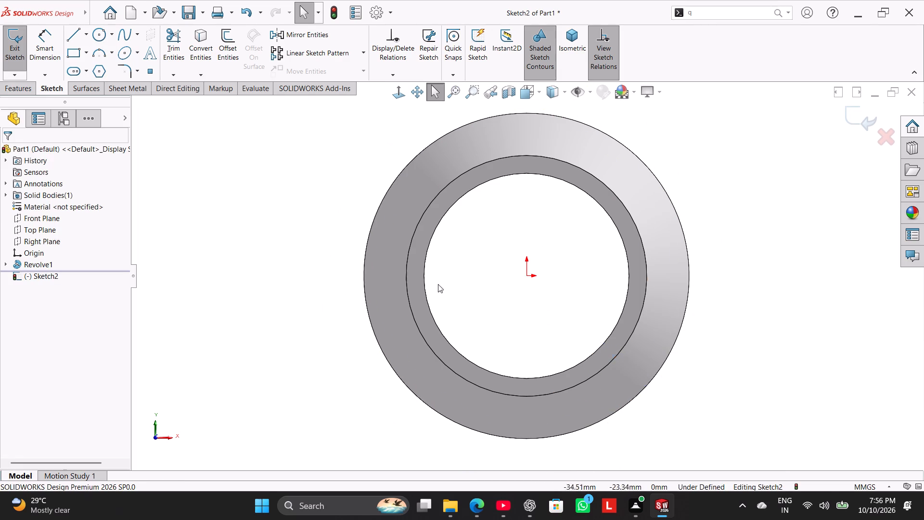
Sketch a circle about 264 mm in diameter centered on the origin, enclosing the barrel's outline.
left_click(98, 36)
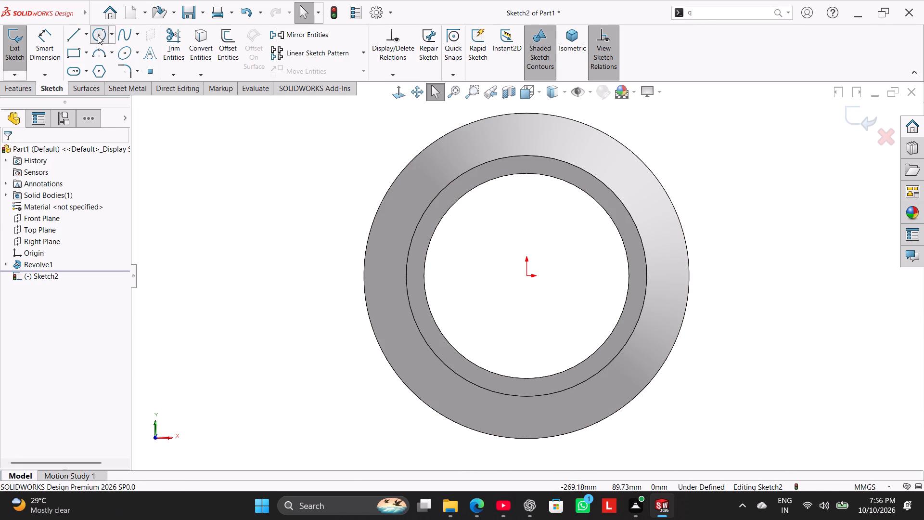
left_click(526, 279)
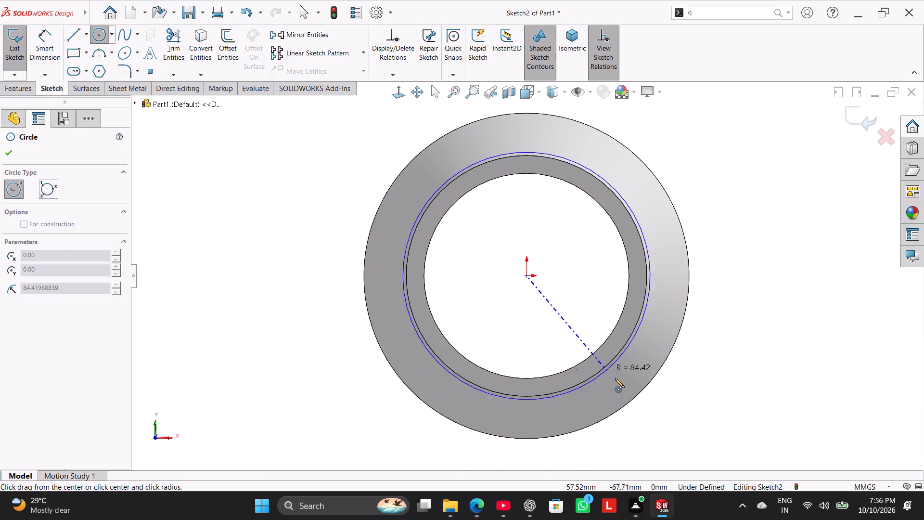
left_click(666, 410)
right_click(722, 316)
left_click(749, 323)
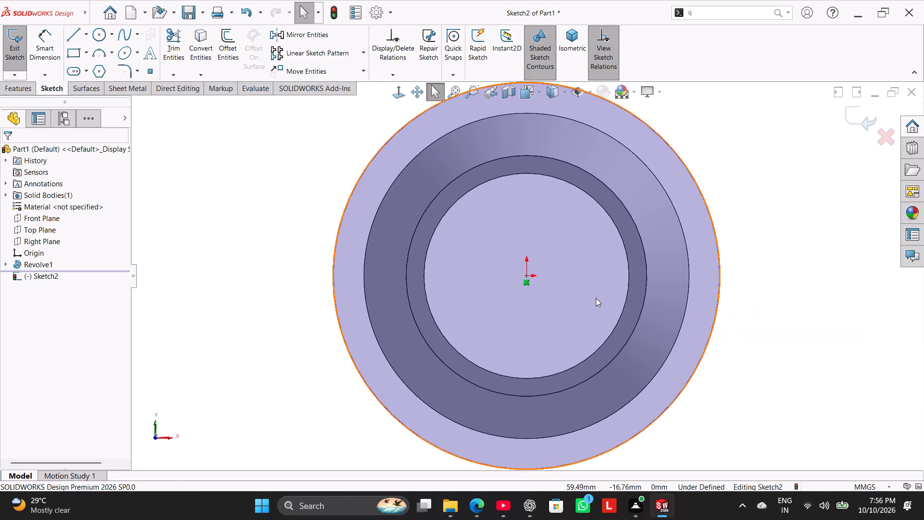
Dimension the circle's diameter and set it to 200 mm.
left_click(58, 39)
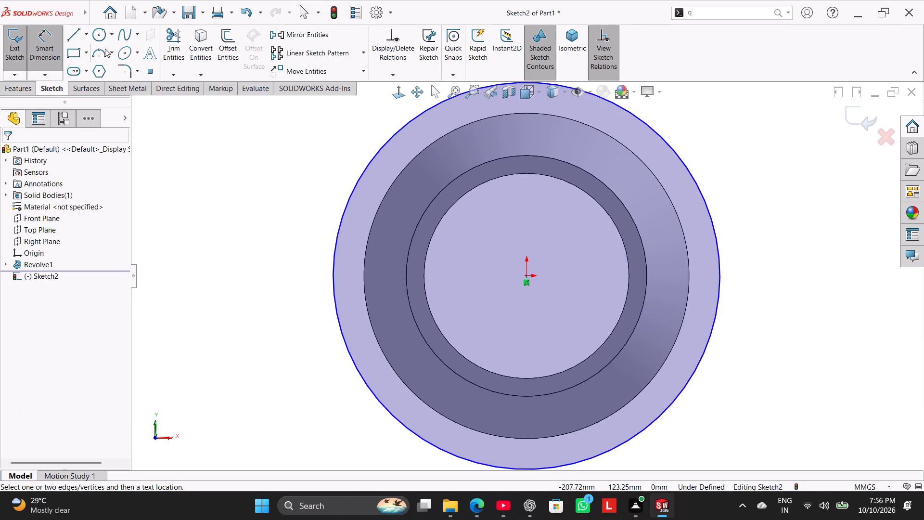
left_click(392, 137)
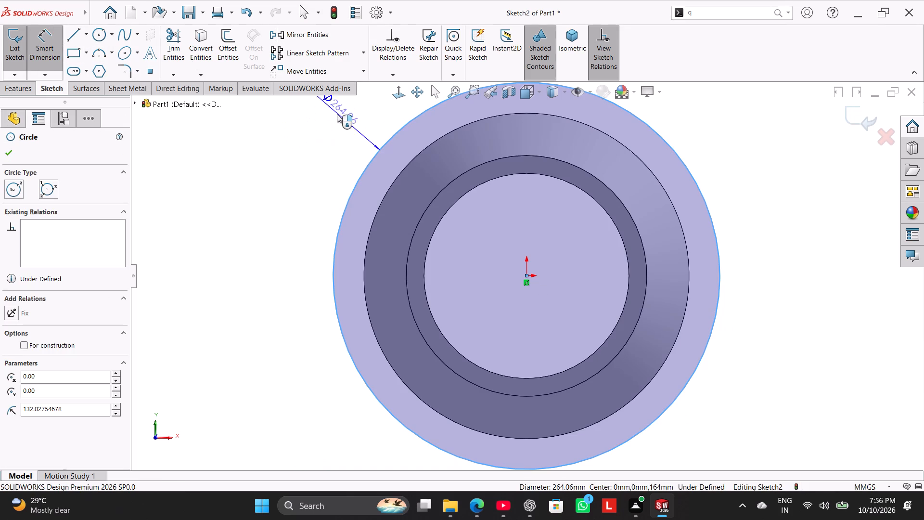
scroll(337, 114, "up", 2)
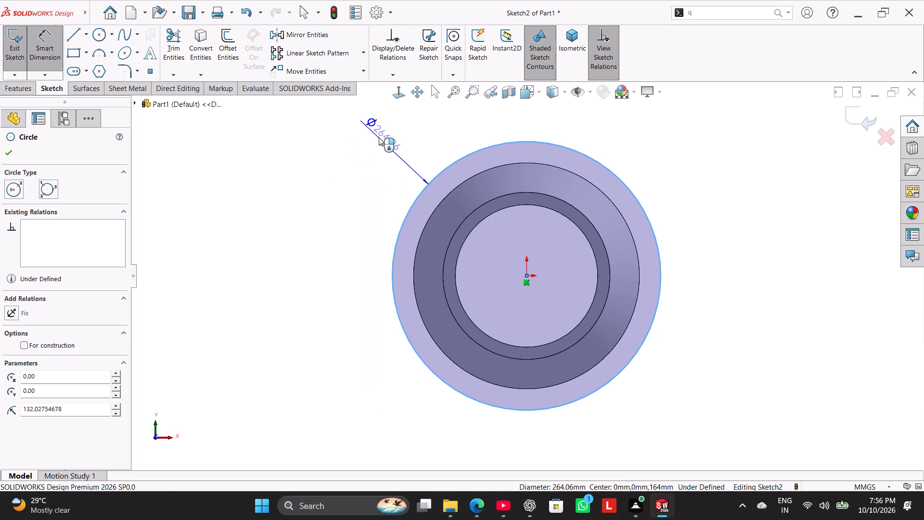
left_click(378, 136)
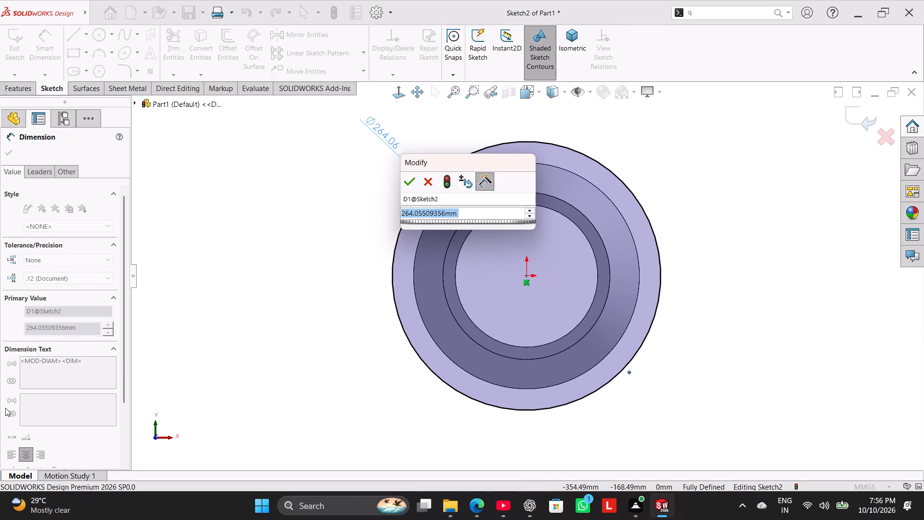
type("200")
key("Return")
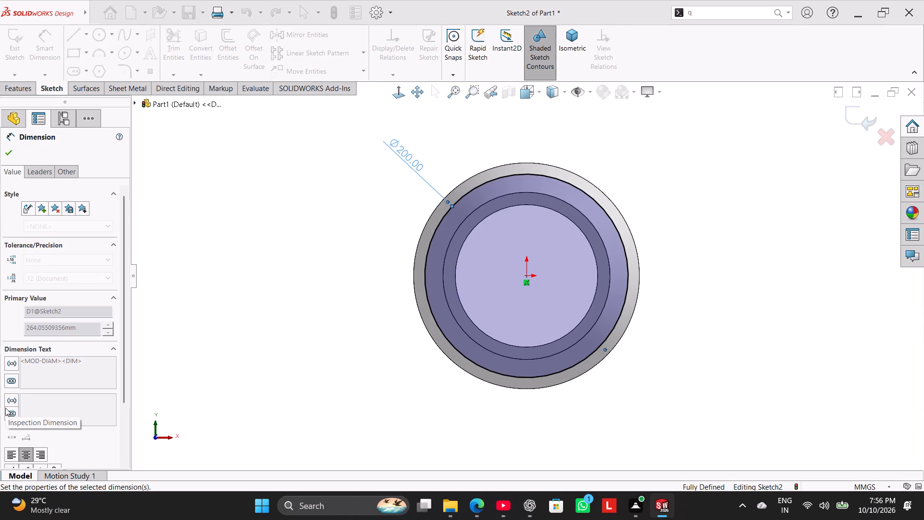
right_click(260, 212)
left_click(285, 246)
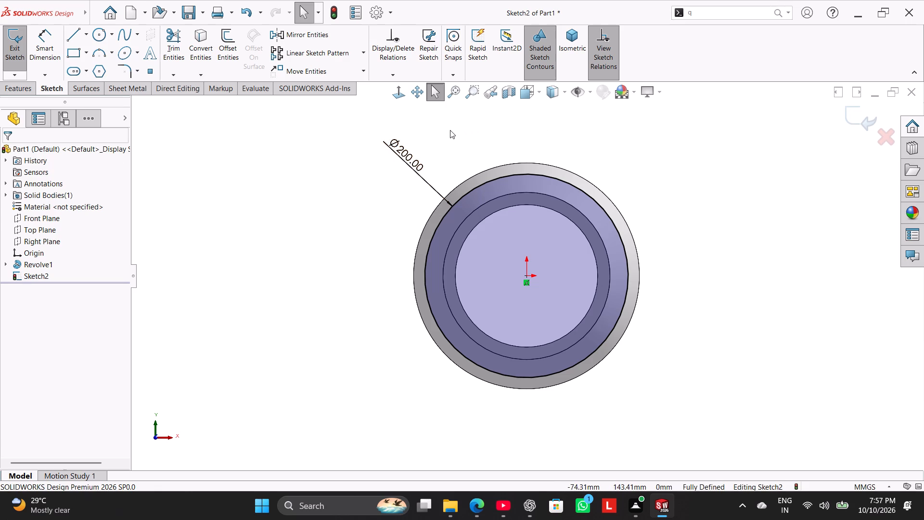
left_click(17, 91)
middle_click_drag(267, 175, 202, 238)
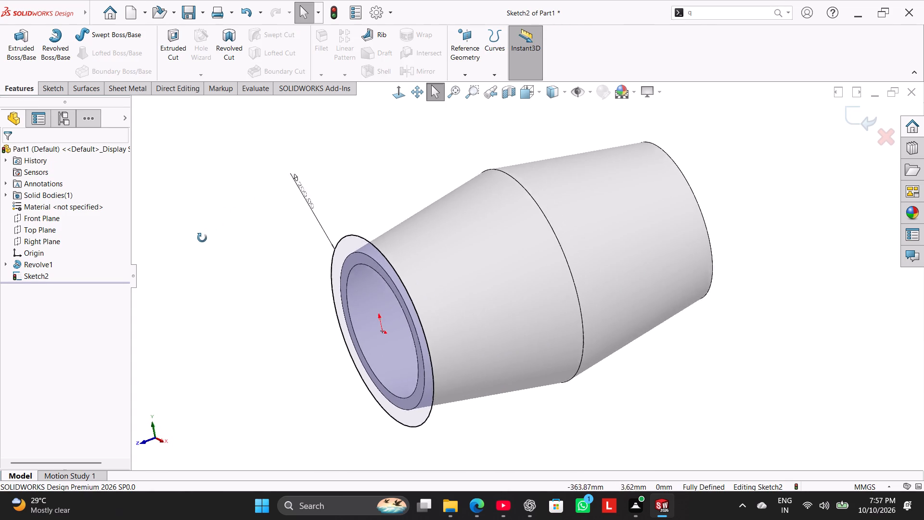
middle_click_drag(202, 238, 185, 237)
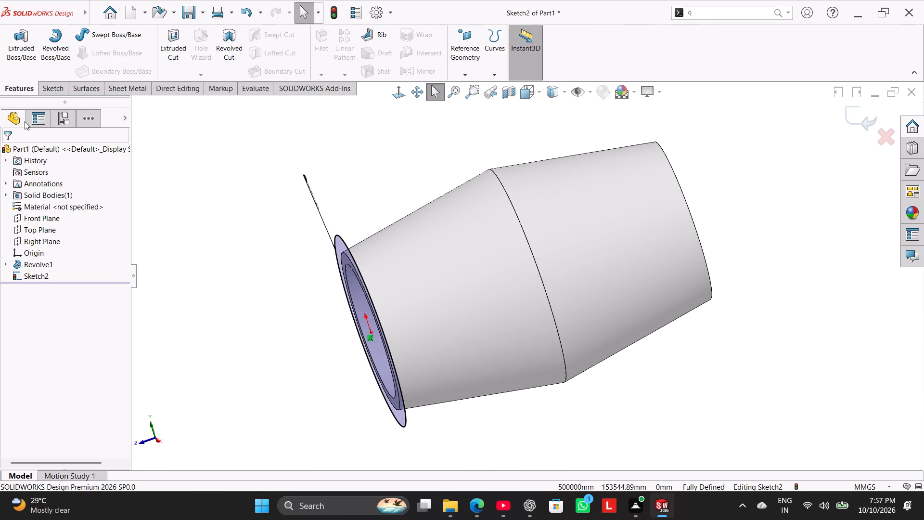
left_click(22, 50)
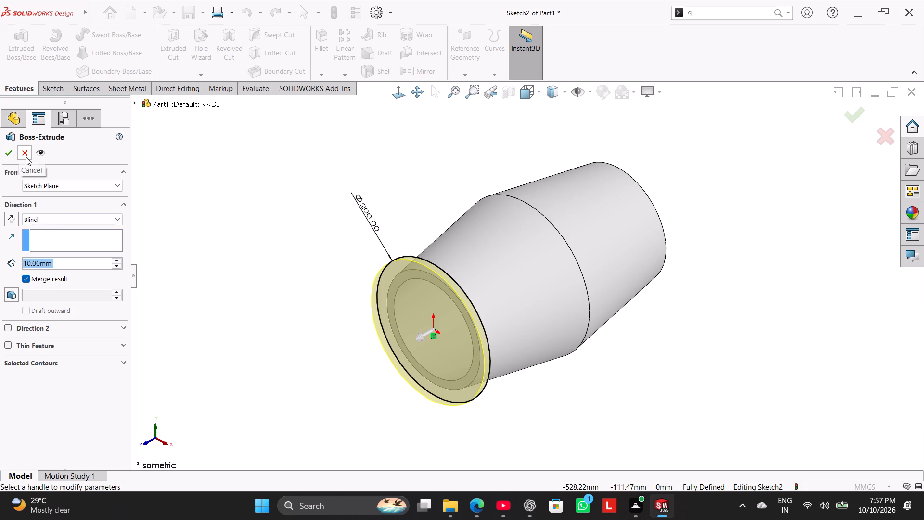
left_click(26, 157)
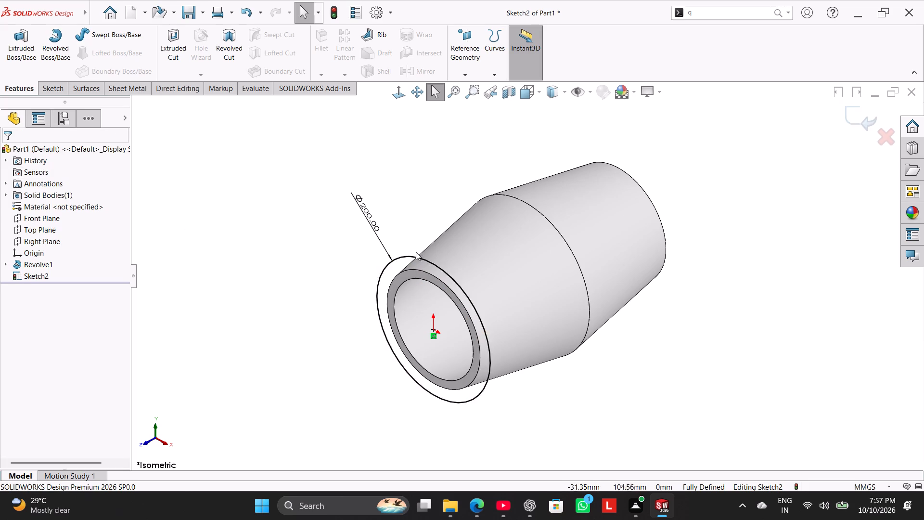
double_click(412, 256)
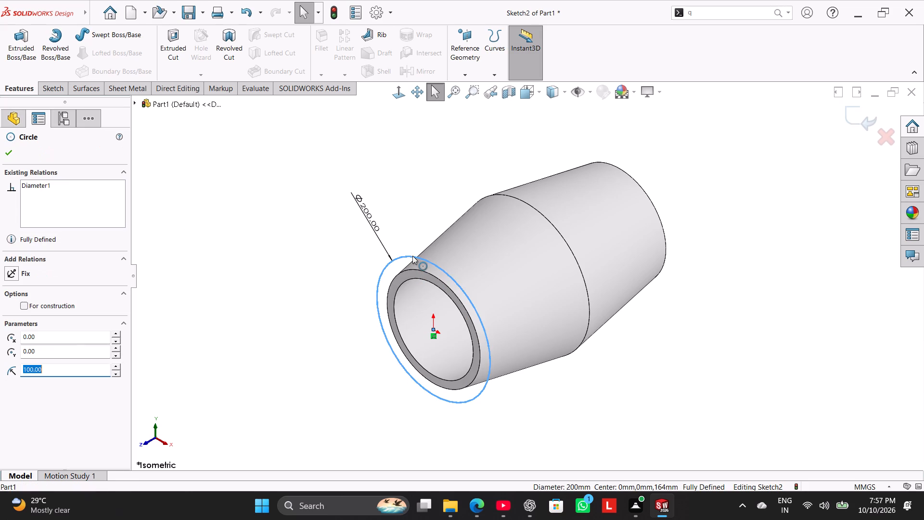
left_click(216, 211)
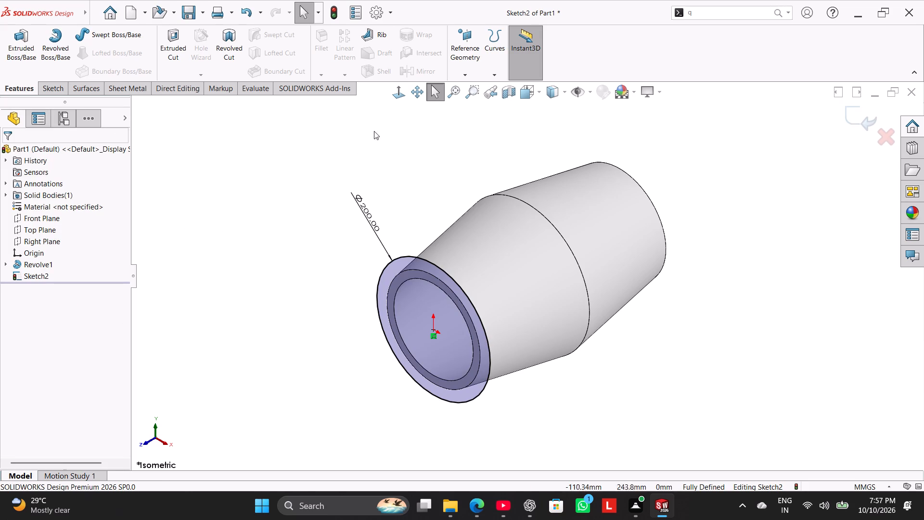
Convert the barrel's inner circular opening edge into the flange sketch to form a ring with the 200 mm circle.
left_click(394, 96)
left_click(278, 182)
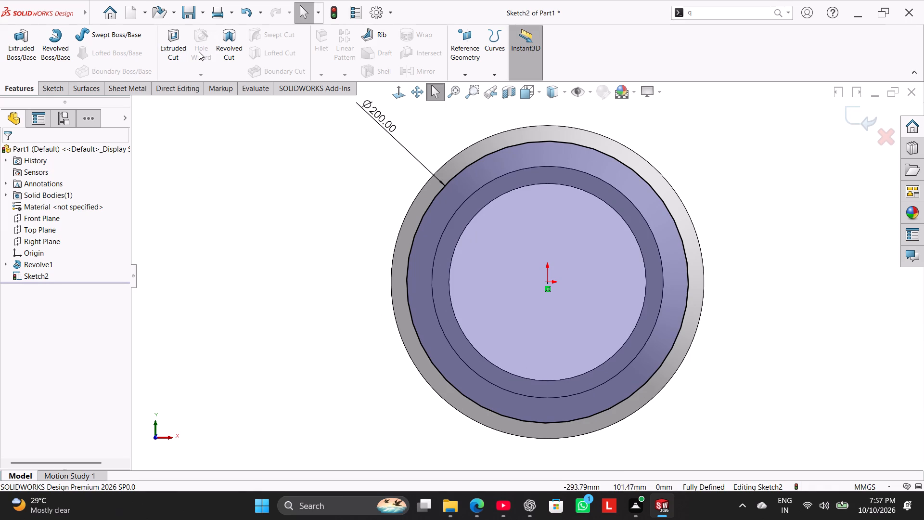
left_click(52, 89)
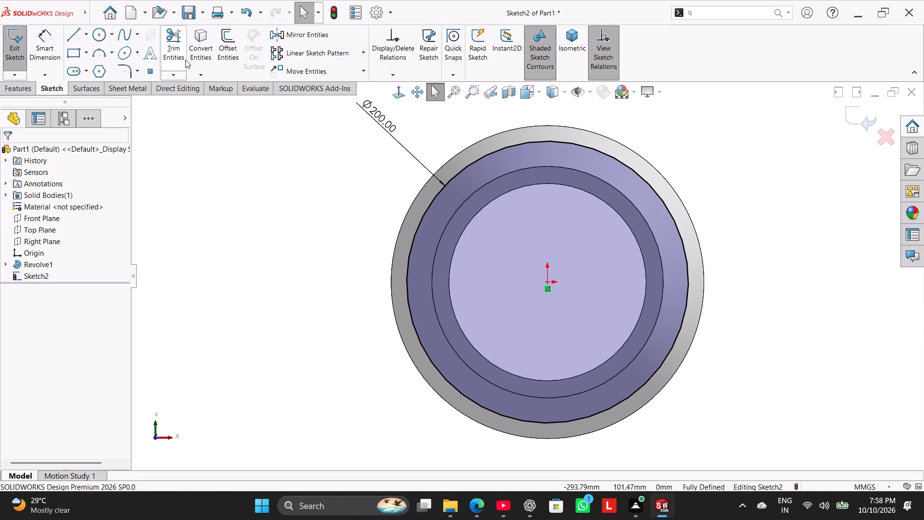
left_click(202, 48)
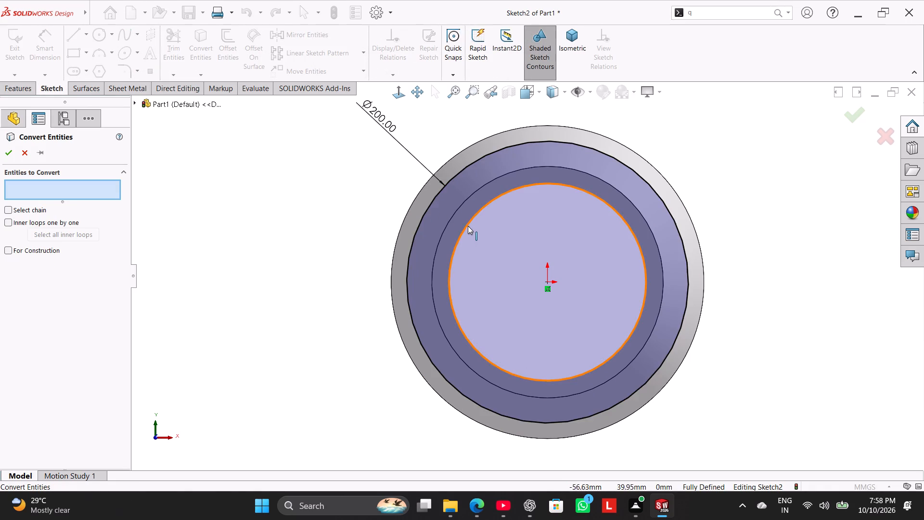
left_click(468, 226)
left_click(10, 152)
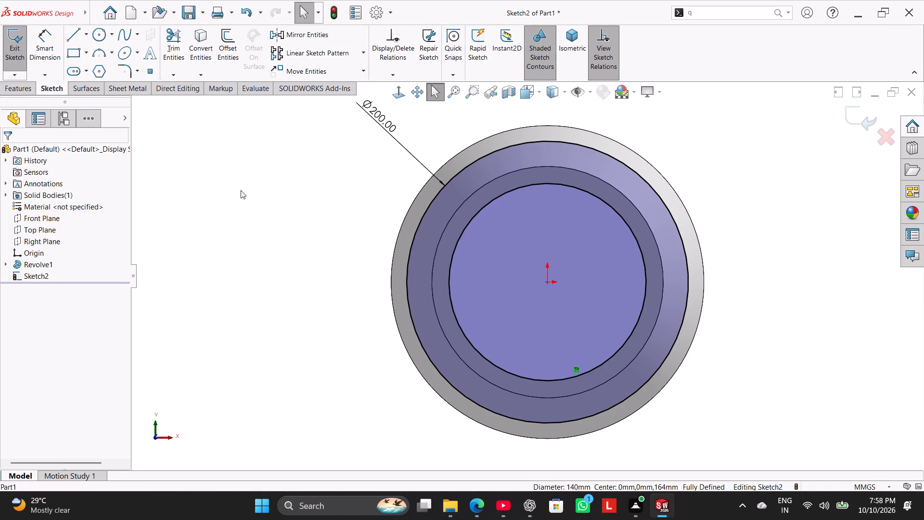
Extrude the ring profile 22 mm in the reversed direction, back over the barrel, merged with the body, as an end flange.
middle_click_drag(250, 190, 217, 222)
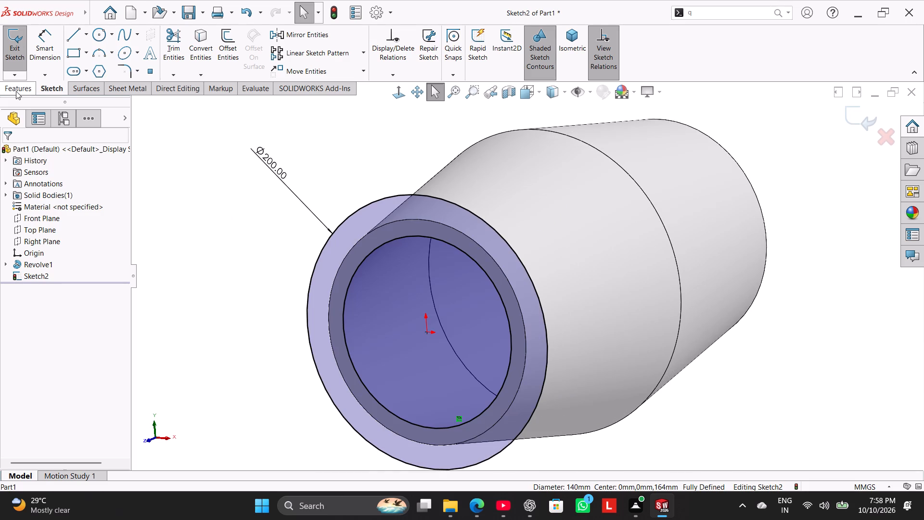
left_click(16, 91)
left_click(24, 51)
middle_click_drag(206, 253, 203, 253)
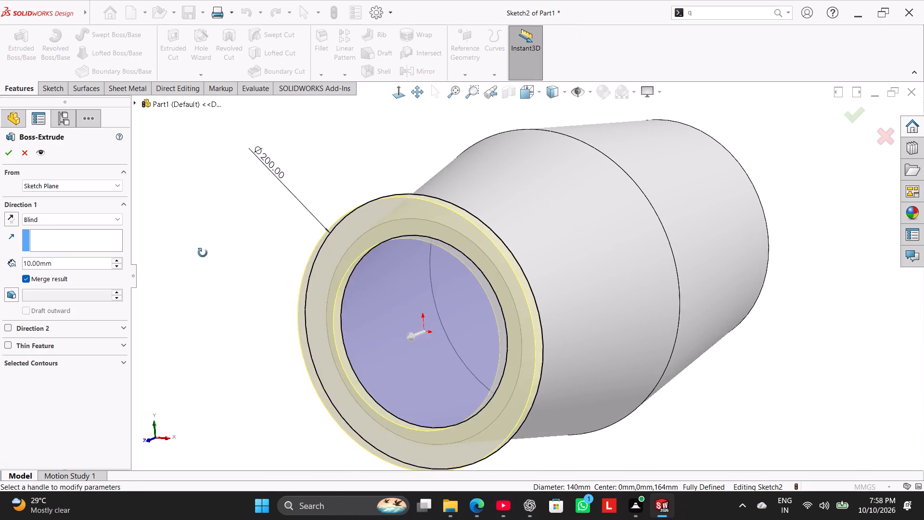
middle_click_drag(203, 253, 160, 307)
scroll(221, 325, "up", 1)
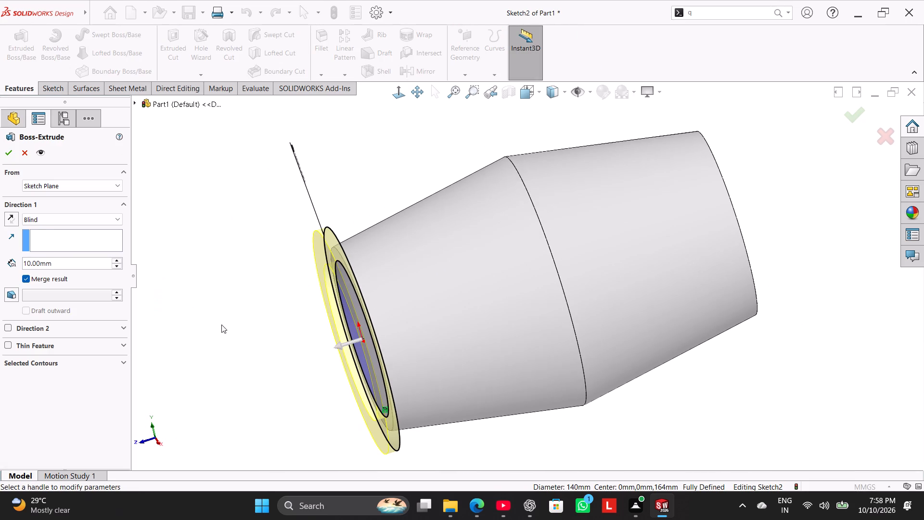
left_click(8, 218)
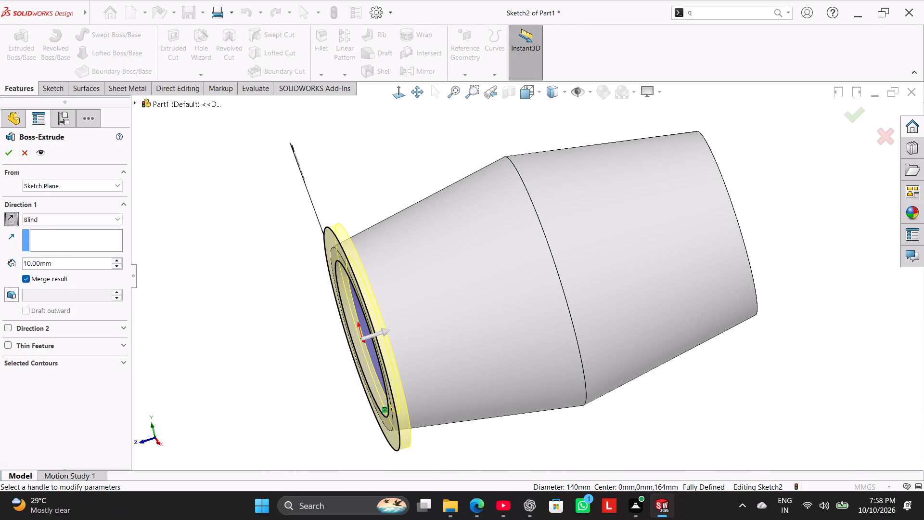
double_click(59, 267)
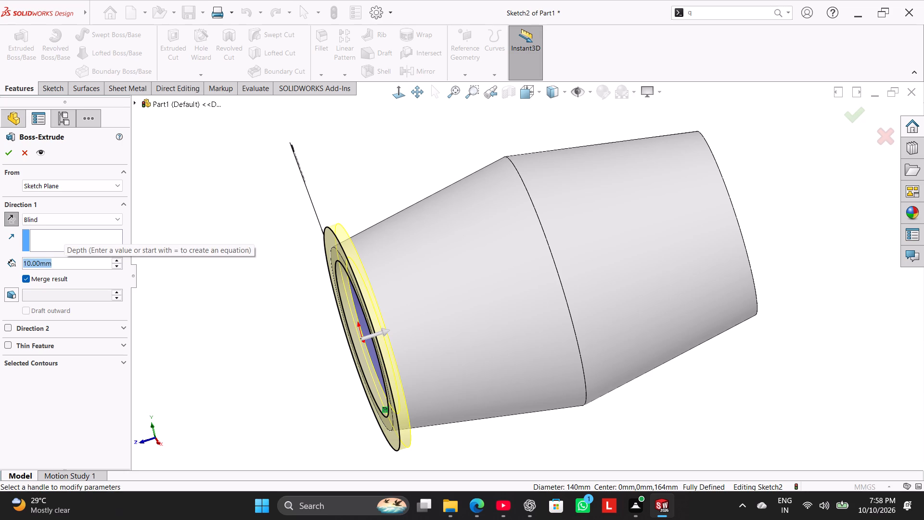
type("22")
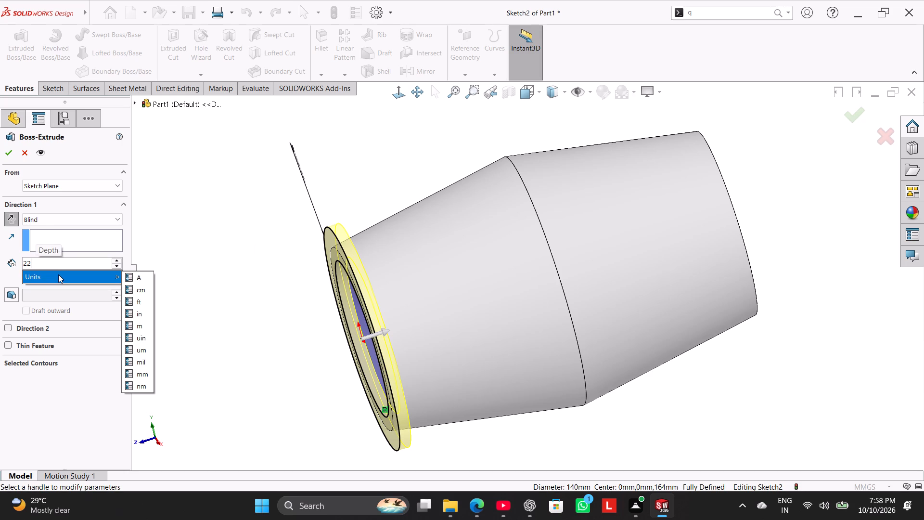
key("Return")
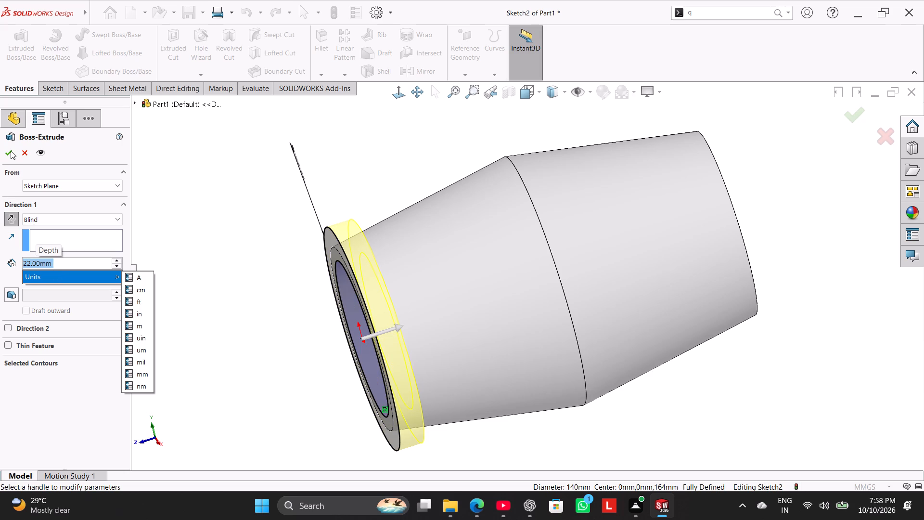
left_click(11, 151)
left_click(10, 156)
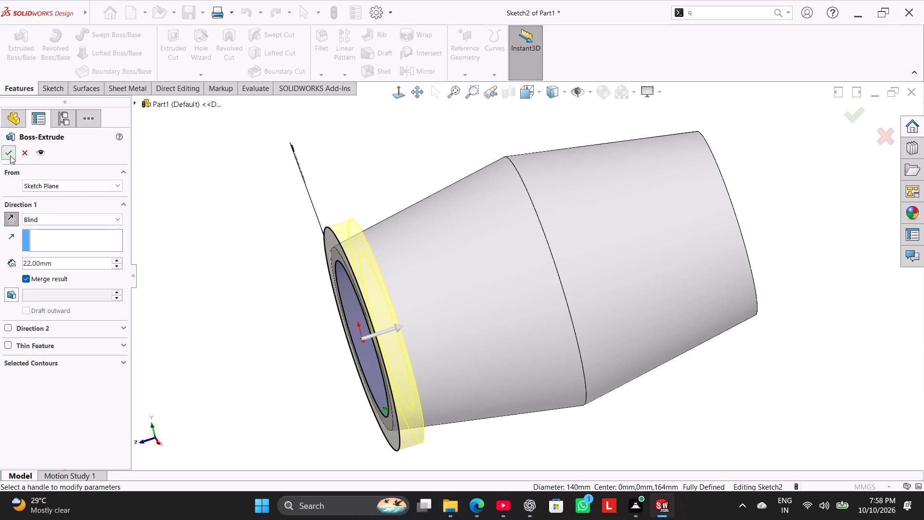
Examine the new end flange from several angles and review its sketch.
middle_click_drag(224, 264, 226, 329)
left_click(226, 329)
middle_click_drag(250, 333, 224, 195)
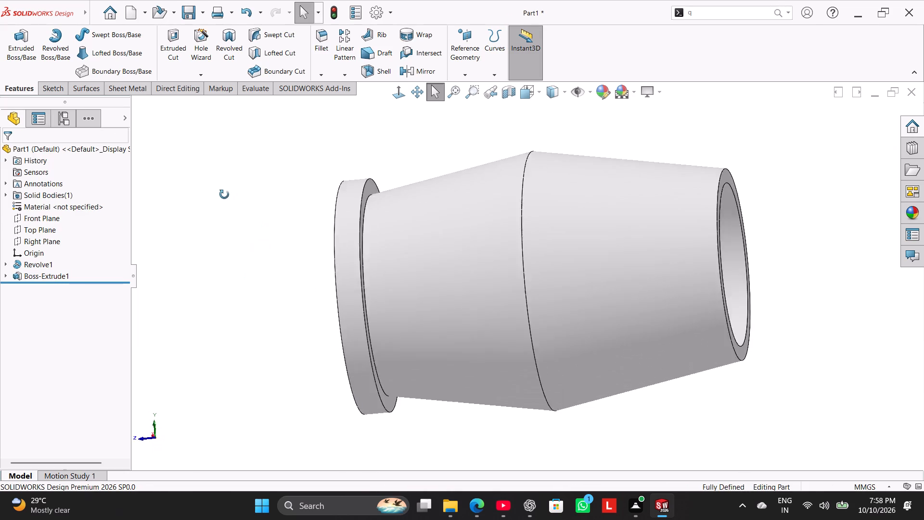
middle_click_drag(224, 195, 271, 313)
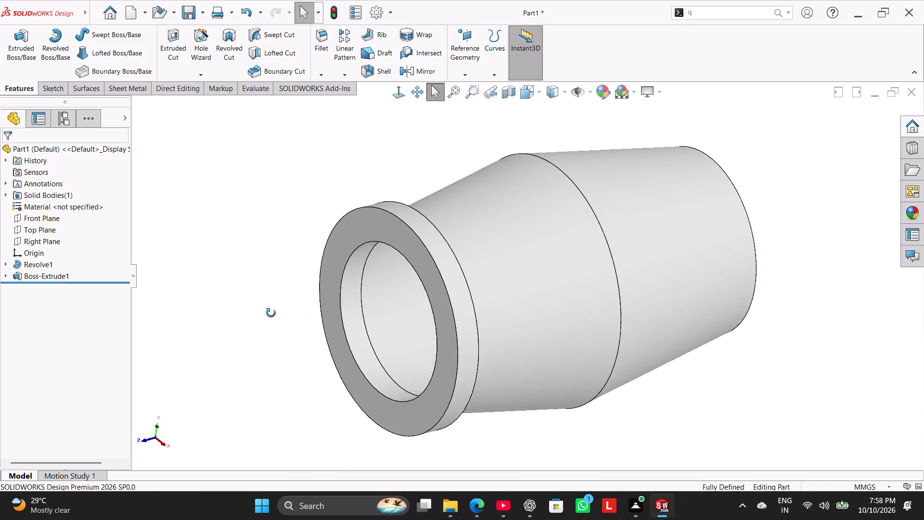
middle_click_drag(271, 313, 245, 216)
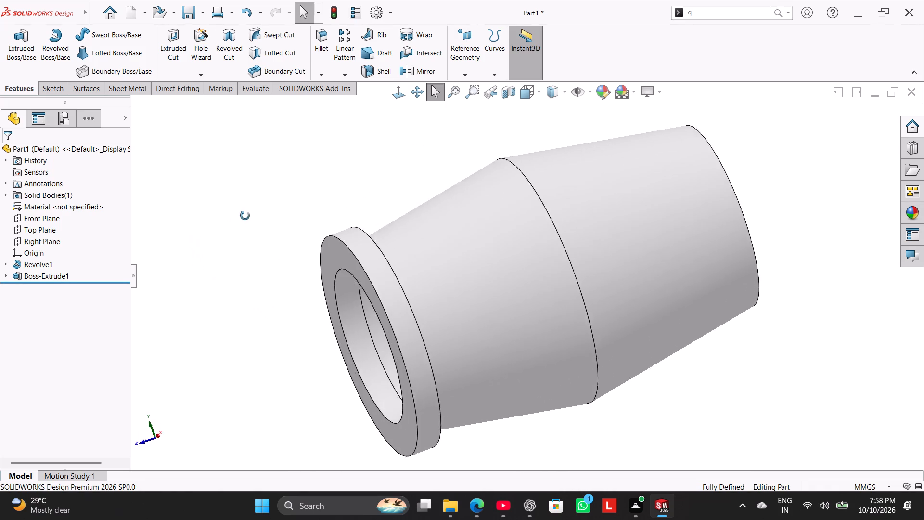
middle_click_drag(245, 216, 270, 195)
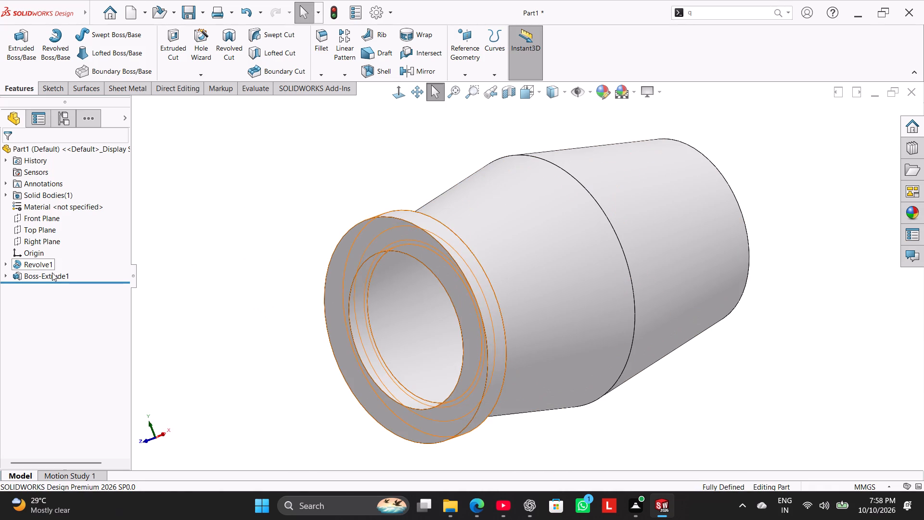
right_click(52, 274)
left_click(78, 244)
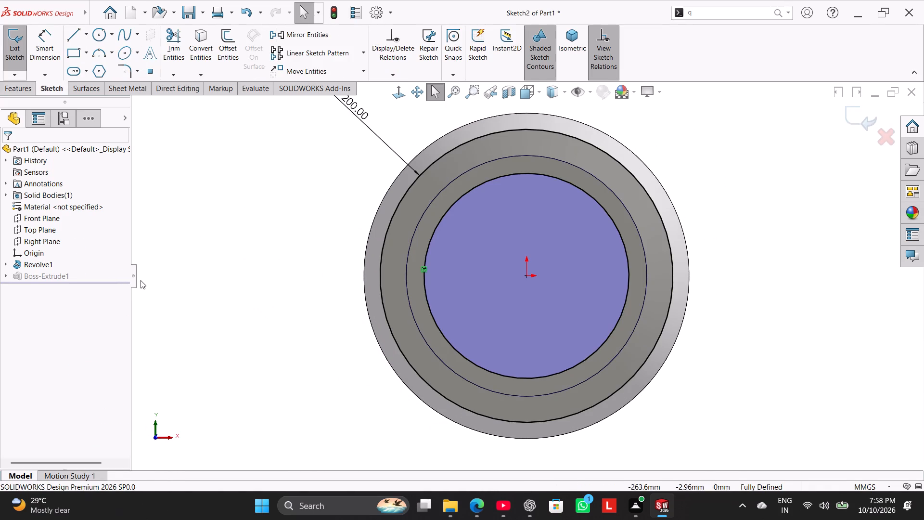
scroll(225, 254, "up", 1)
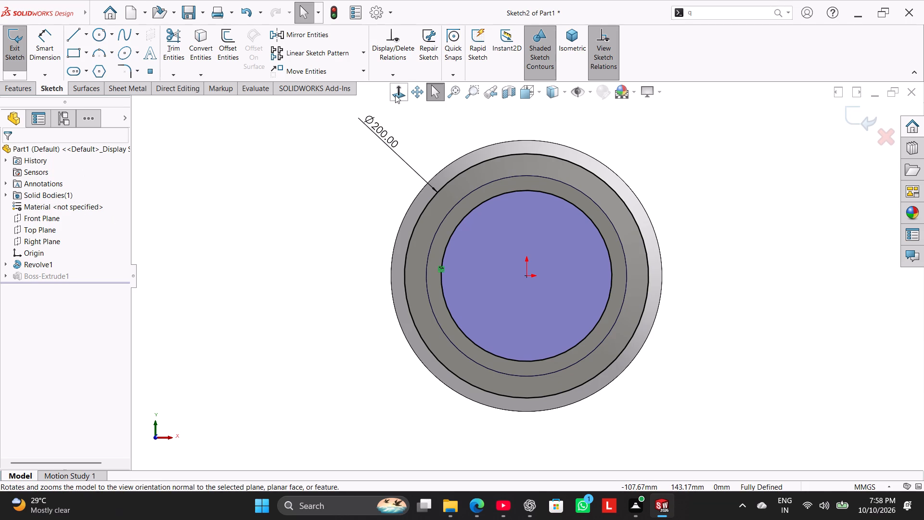
left_click(17, 54)
middle_click_drag(250, 237, 203, 254)
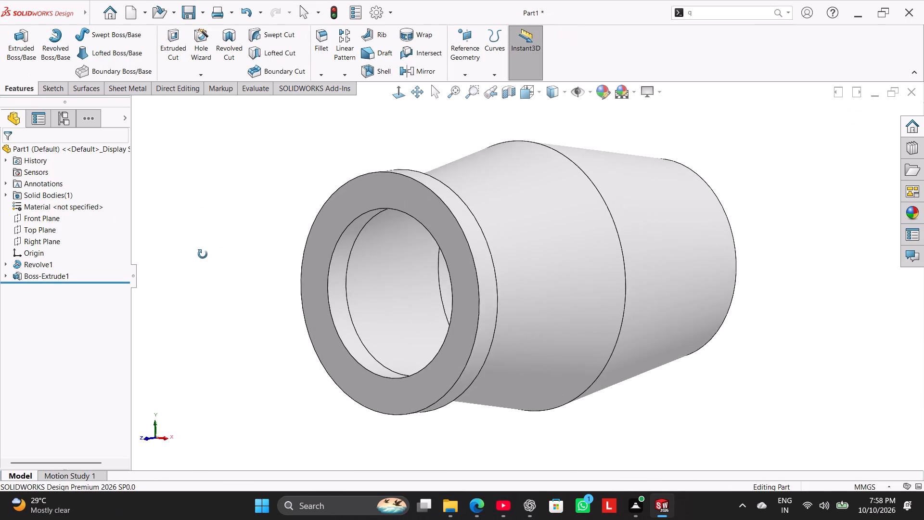
middle_click_drag(203, 254, 202, 255)
right_click_drag(216, 253, 375, 163)
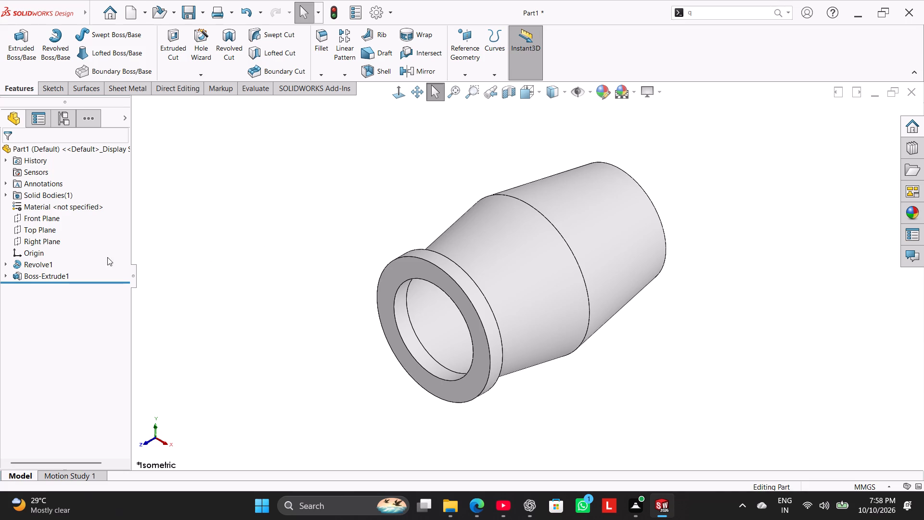
Edit the revolved barrel's profile sketch and set the inner end diameter to 100 mm, rebuilding the part.
right_click(35, 262)
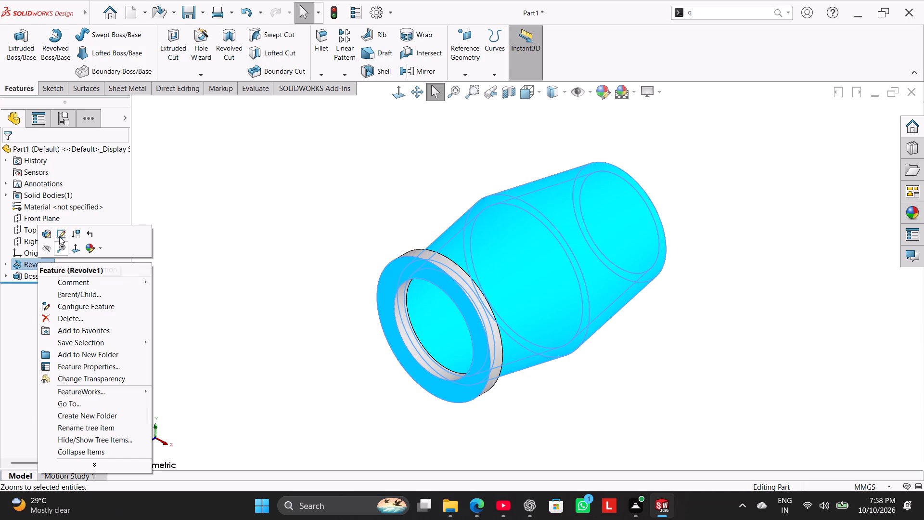
left_click(61, 236)
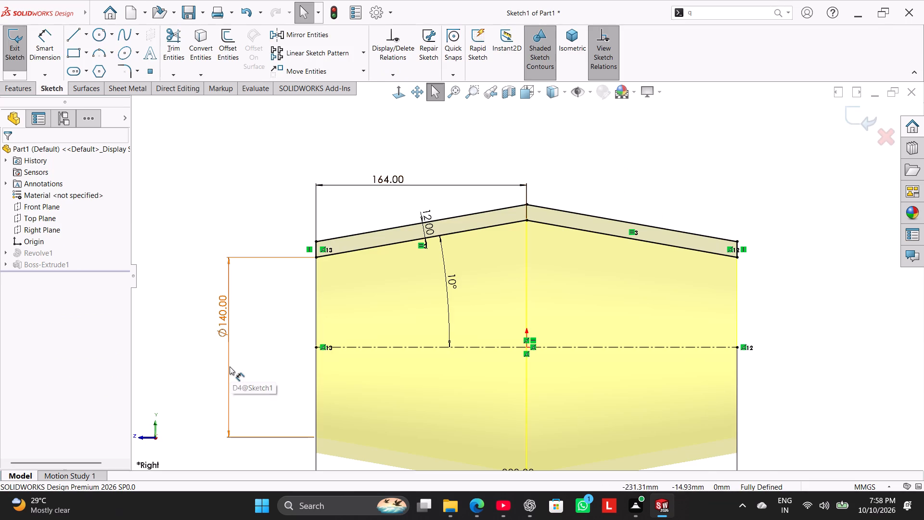
left_click(220, 317)
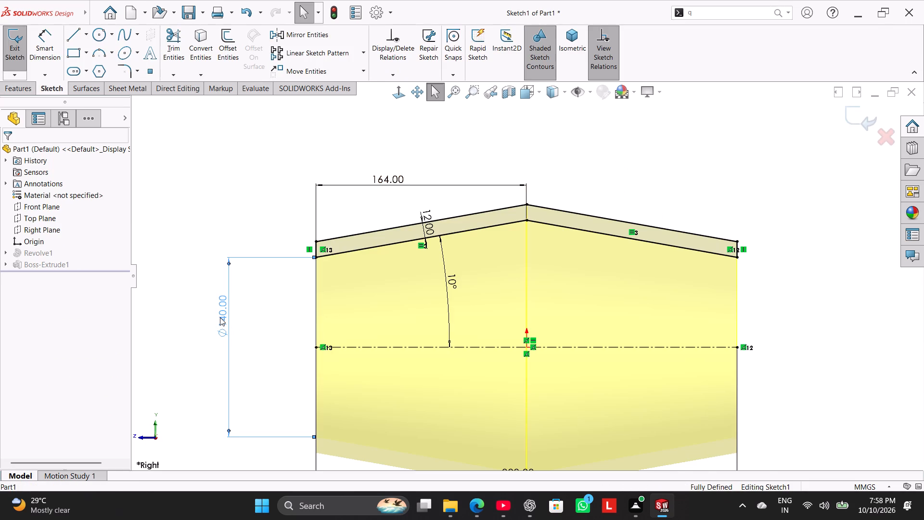
double_click(220, 317)
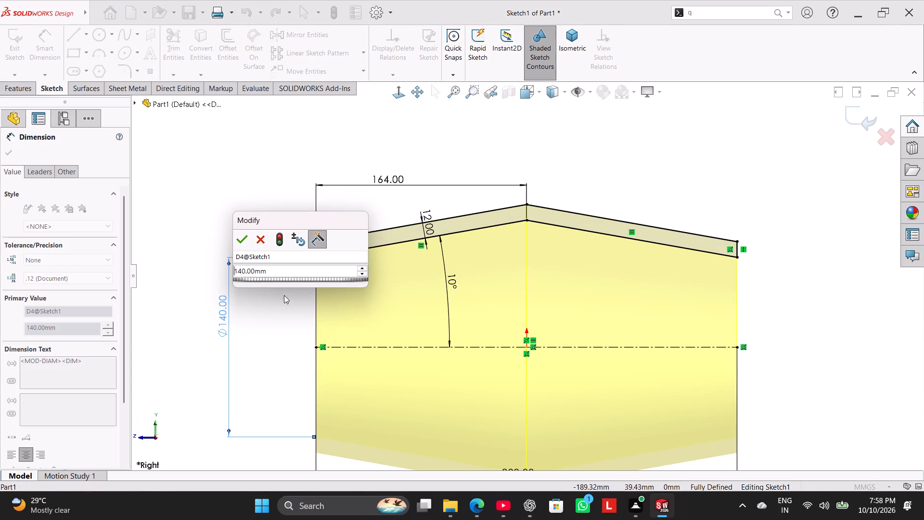
double_click(284, 271)
key("1")
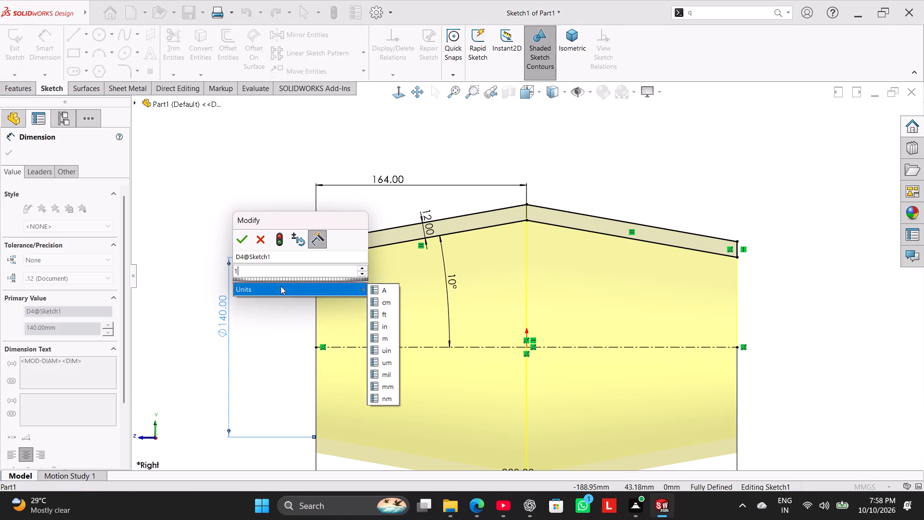
type("00")
key("Return")
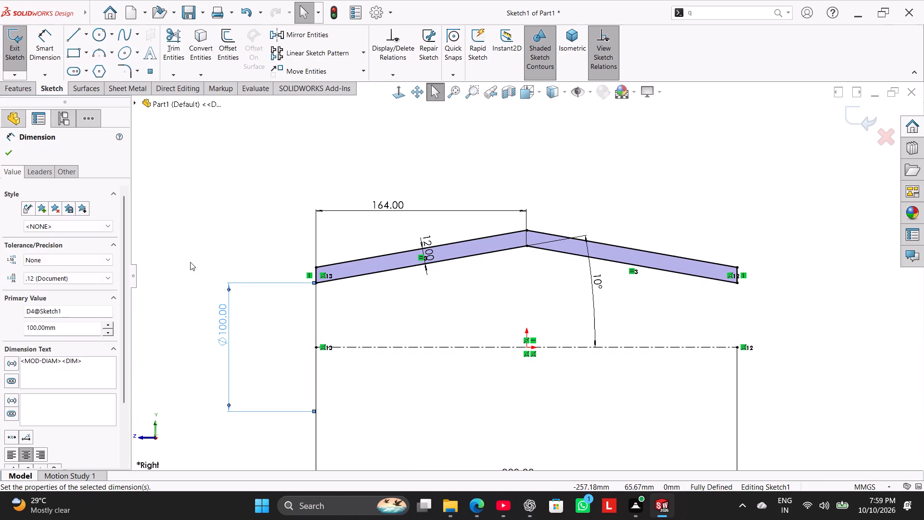
left_click(11, 154)
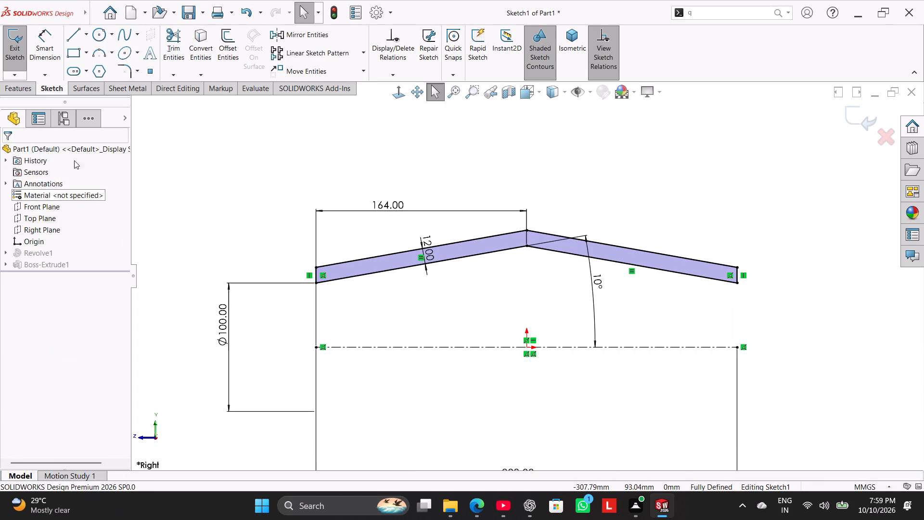
left_click(17, 55)
right_click_drag(195, 271, 279, 241)
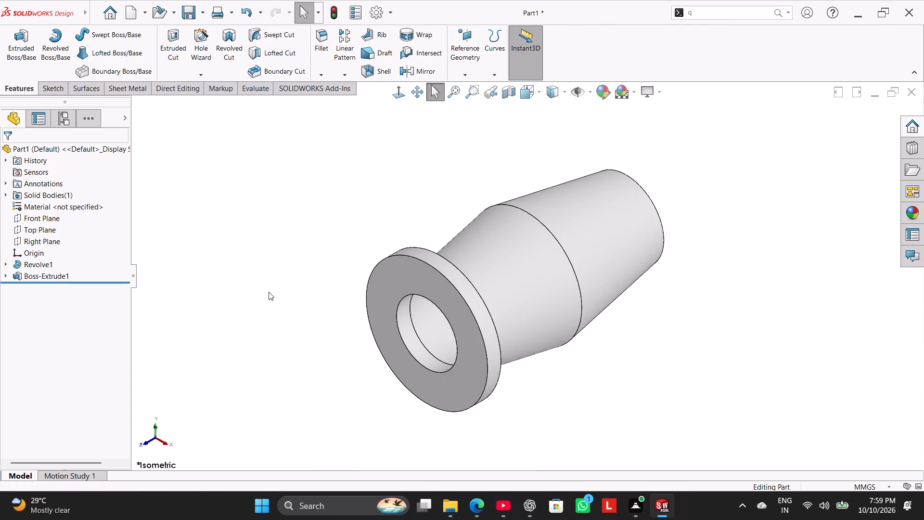
middle_click_drag(270, 286, 288, 197)
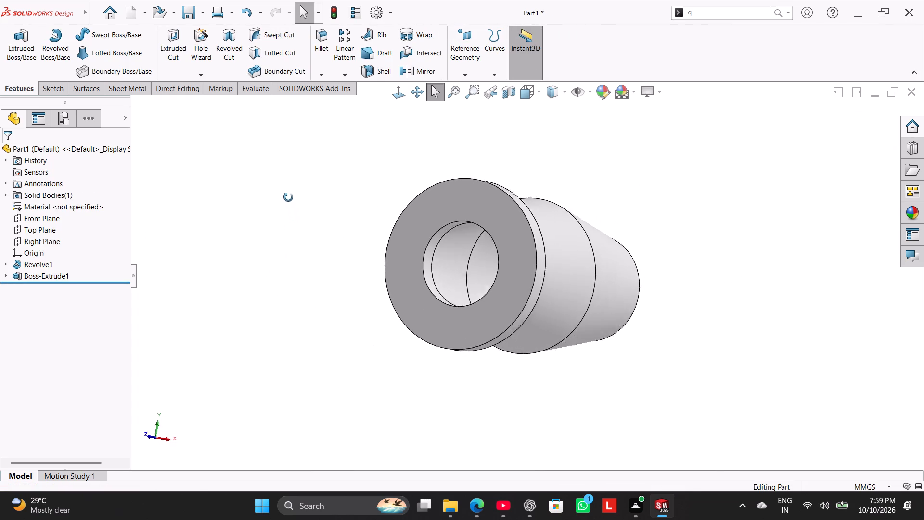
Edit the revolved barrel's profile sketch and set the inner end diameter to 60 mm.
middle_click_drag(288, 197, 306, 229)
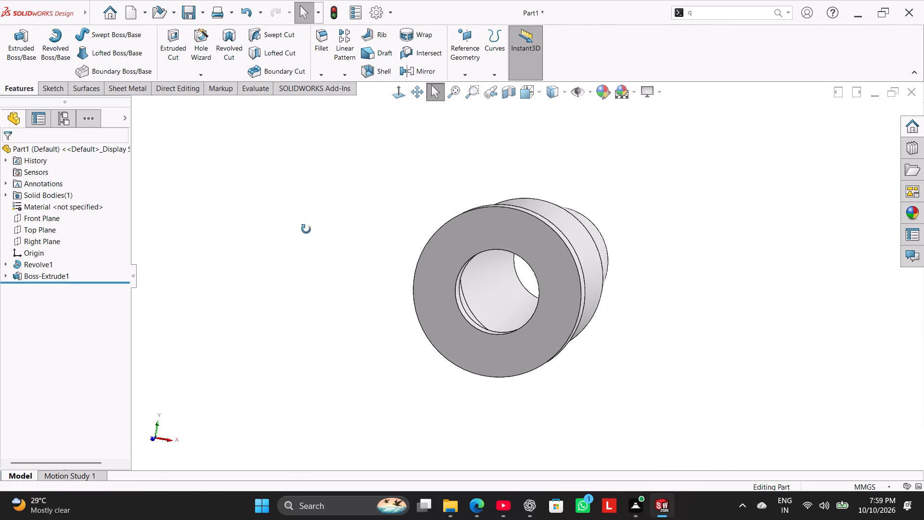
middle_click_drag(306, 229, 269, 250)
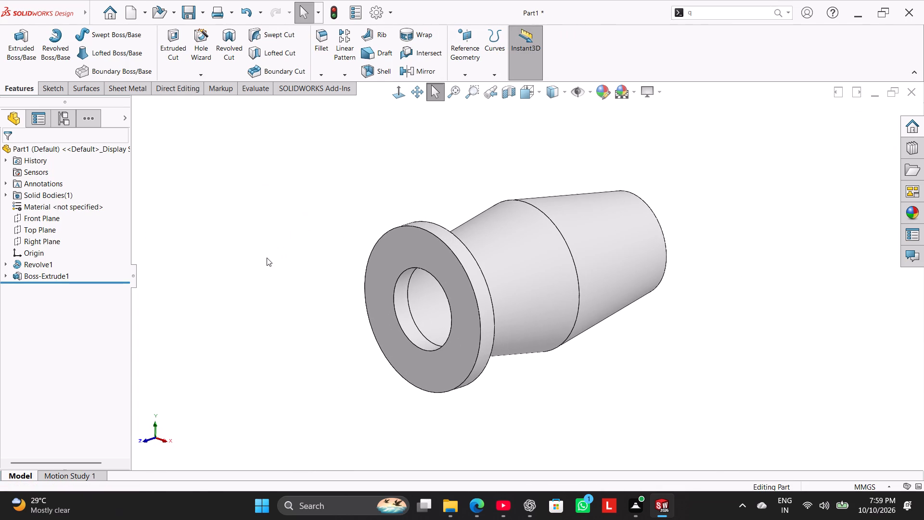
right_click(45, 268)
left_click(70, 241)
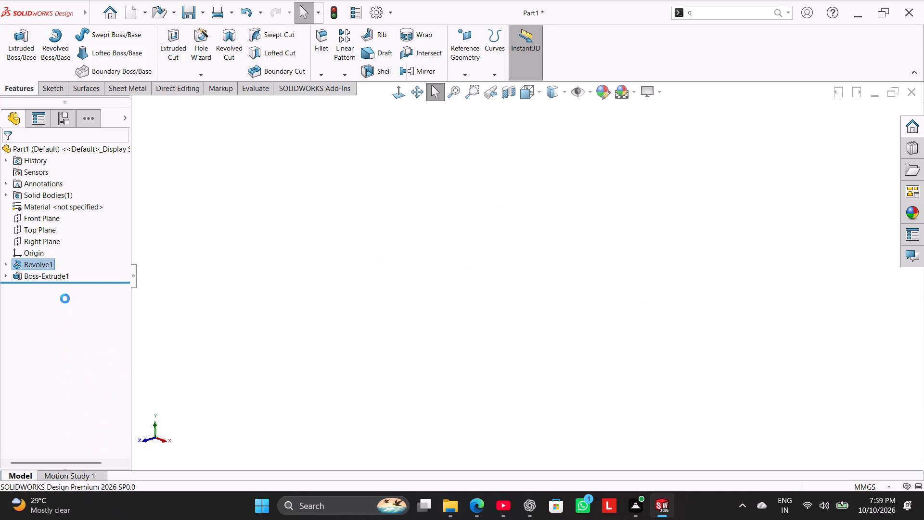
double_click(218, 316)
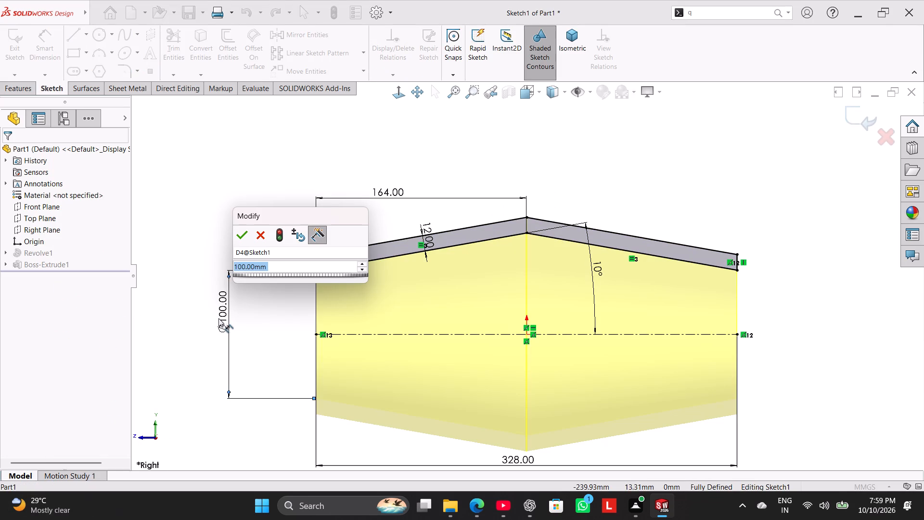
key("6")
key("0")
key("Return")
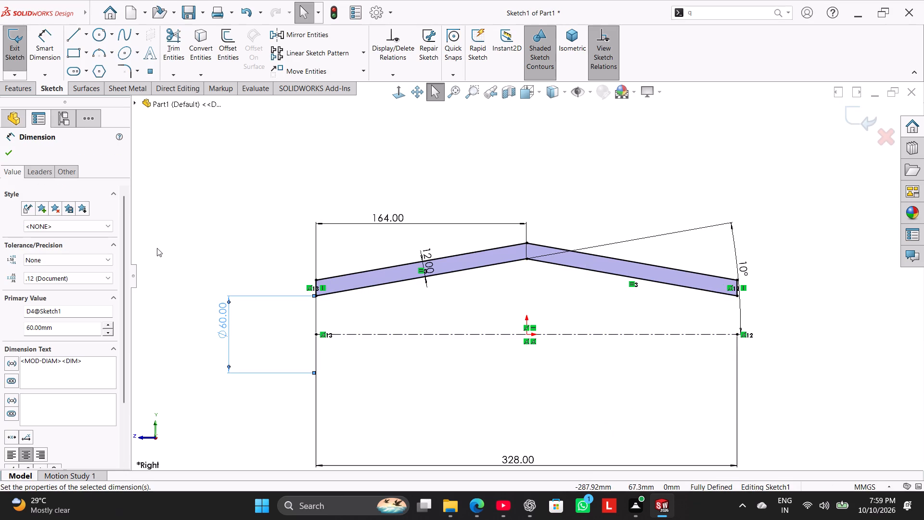
Reposition the 10° angle dimension between the flange-side inner wall line and the centreline, and exit the sketch to rebuild the part.
left_click_drag(739, 260, 456, 309)
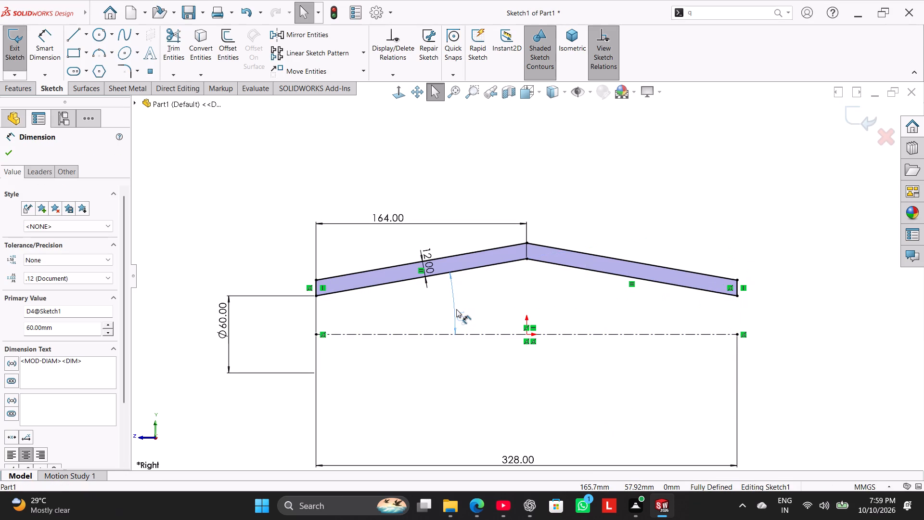
left_click_drag(456, 309, 453, 300)
left_click(228, 222)
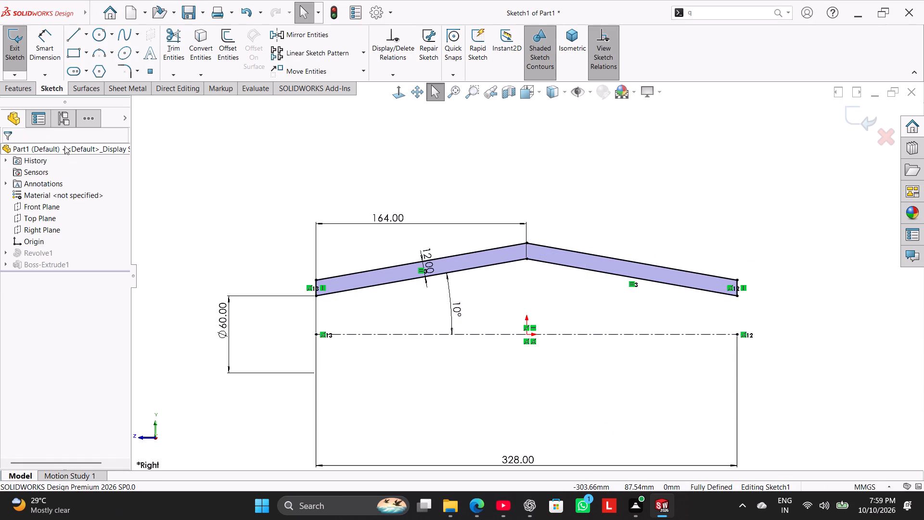
left_click(18, 55)
Edit the revolved barrel's profile sketch again and set the inner end diameter to 80 mm, rebuilding the part.
right_click_drag(180, 322, 464, 162)
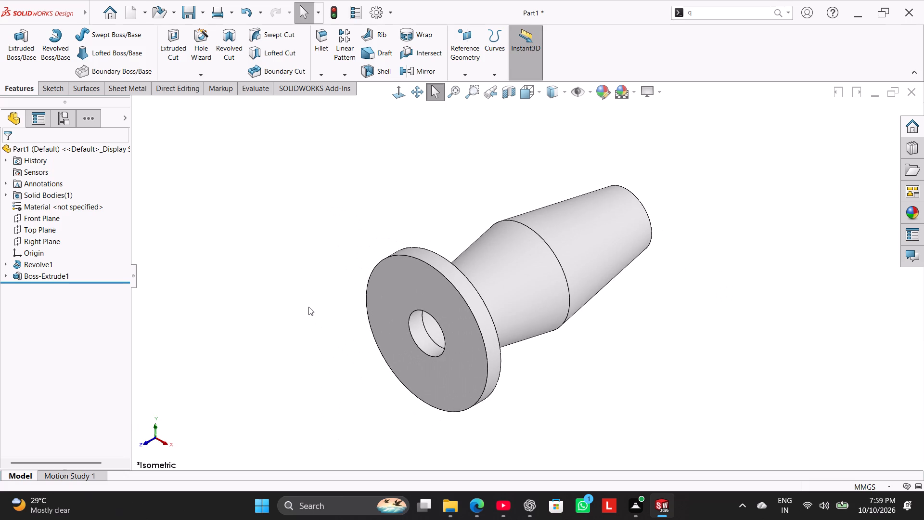
middle_click_drag(324, 302, 370, 236)
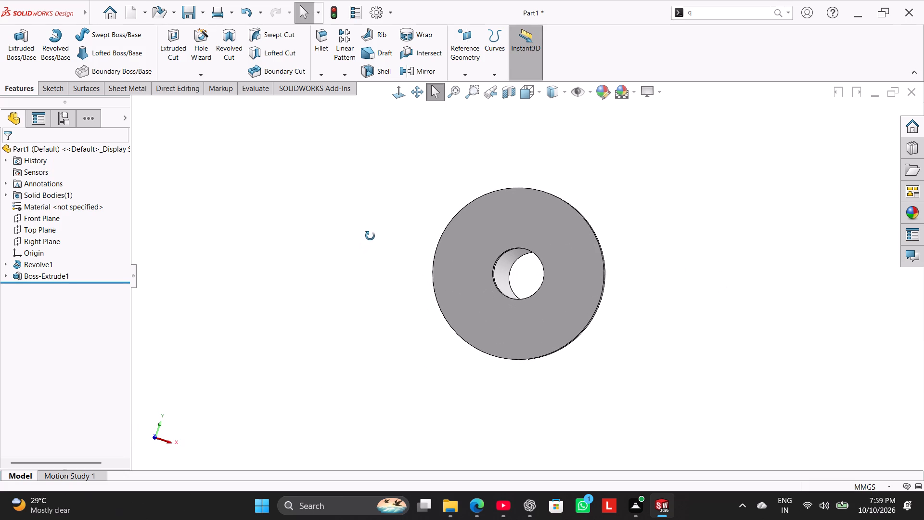
middle_click_drag(370, 236, 316, 272)
right_click(44, 266)
left_click(69, 238)
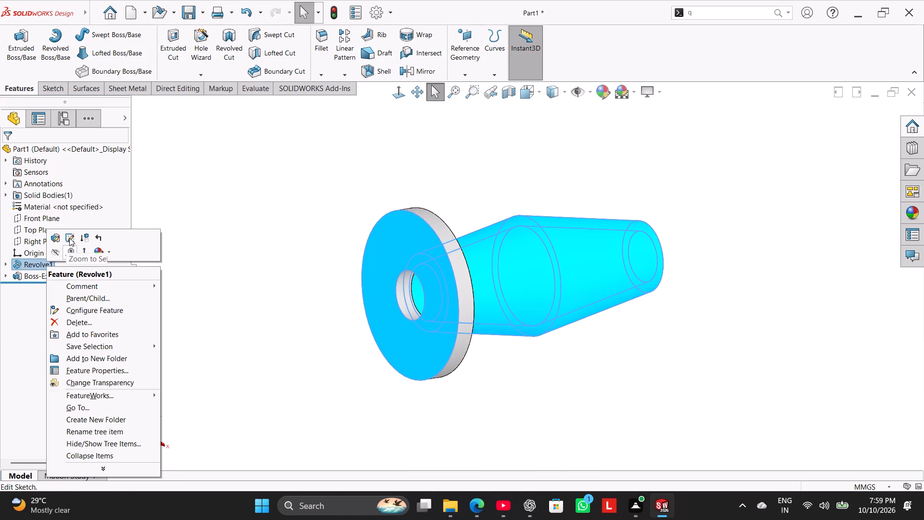
double_click(223, 314)
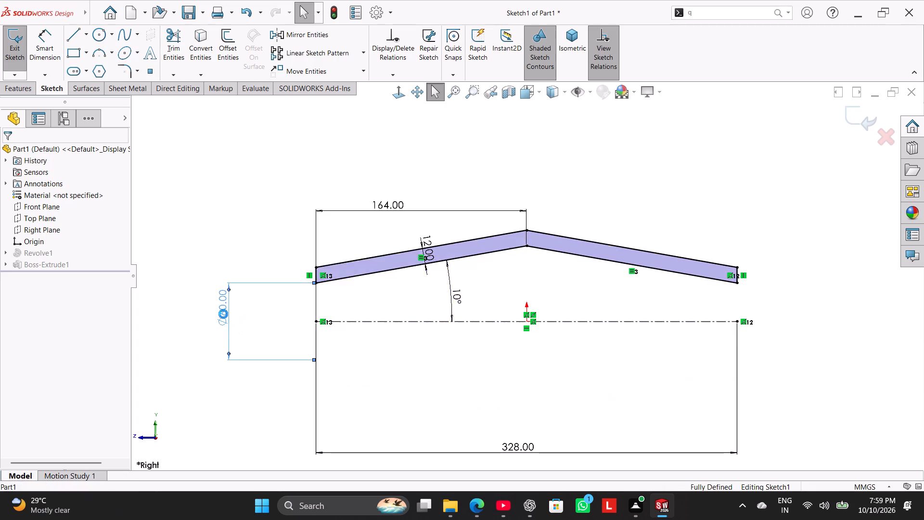
type("80")
key("Return")
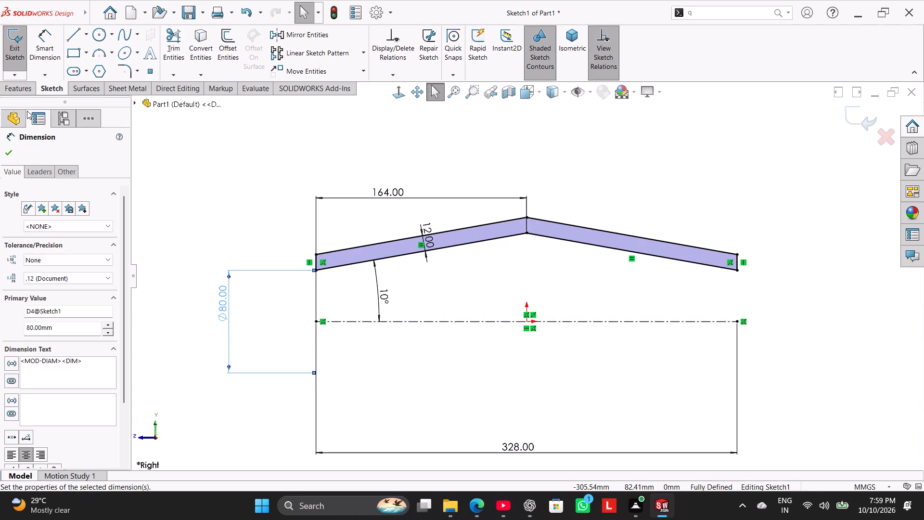
left_click(14, 50)
Examine the rebuilt barrel, its flange and the end opening from several angles, finishing in the isometric view.
right_click_drag(172, 285, 349, 218)
middle_click_drag(310, 275, 346, 219)
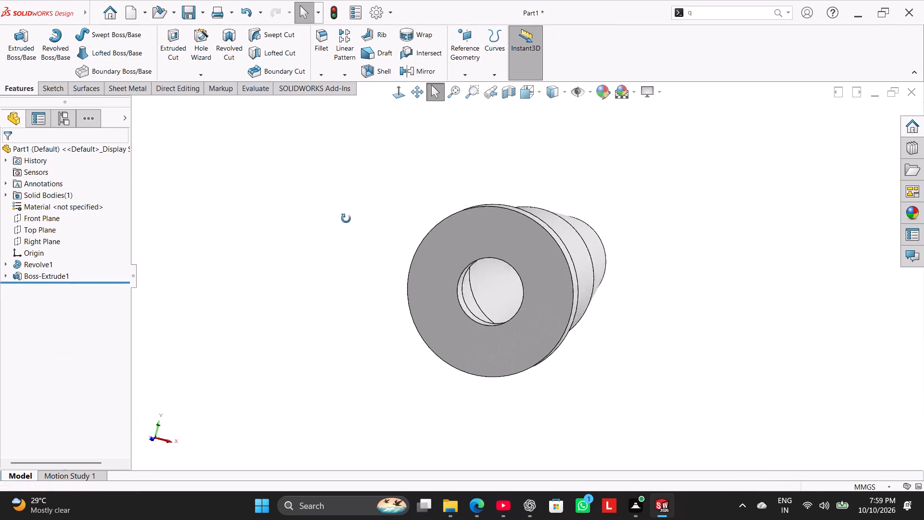
middle_click_drag(346, 219, 355, 240)
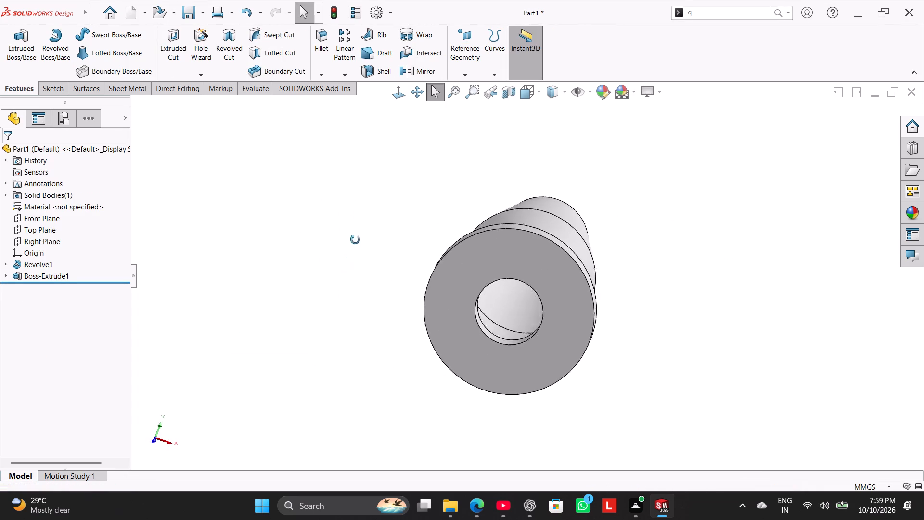
middle_click_drag(355, 240, 291, 285)
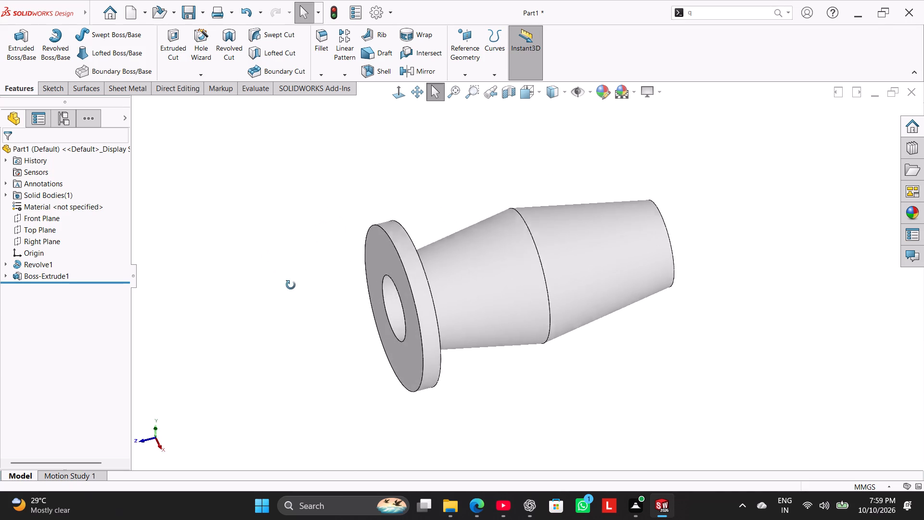
middle_click_drag(291, 285, 299, 308)
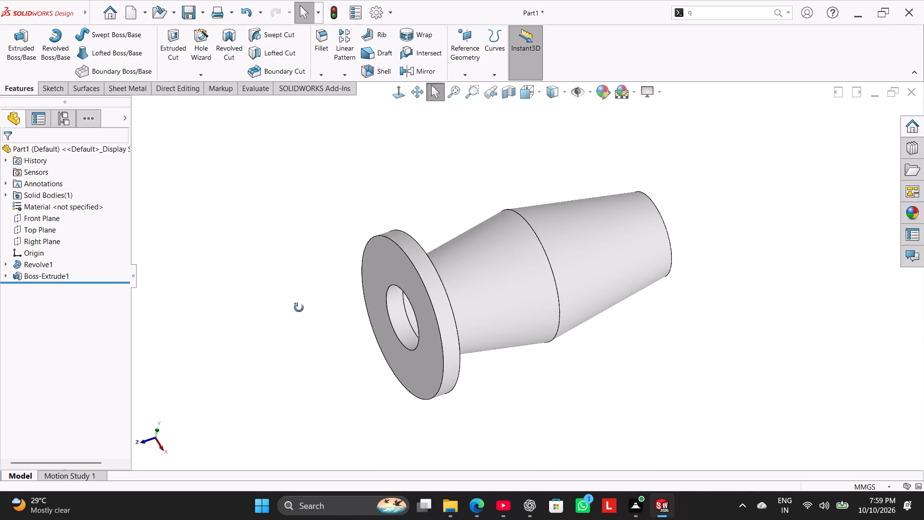
middle_click_drag(299, 308, 343, 251)
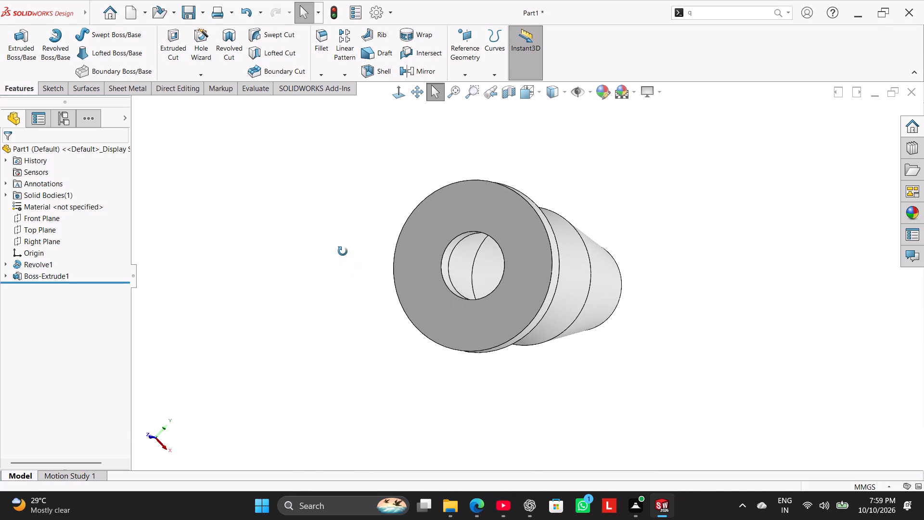
middle_click_drag(343, 251, 298, 262)
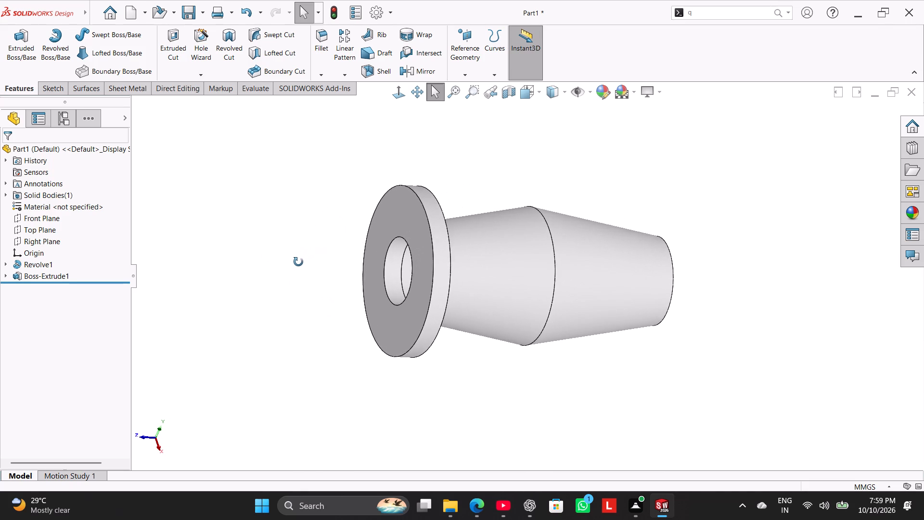
middle_click_drag(298, 262, 292, 265)
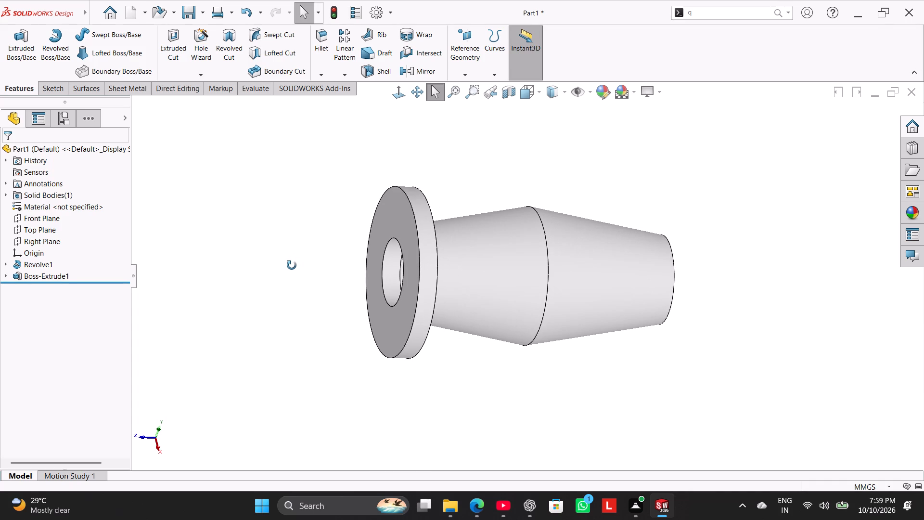
middle_click_drag(292, 265, 290, 266)
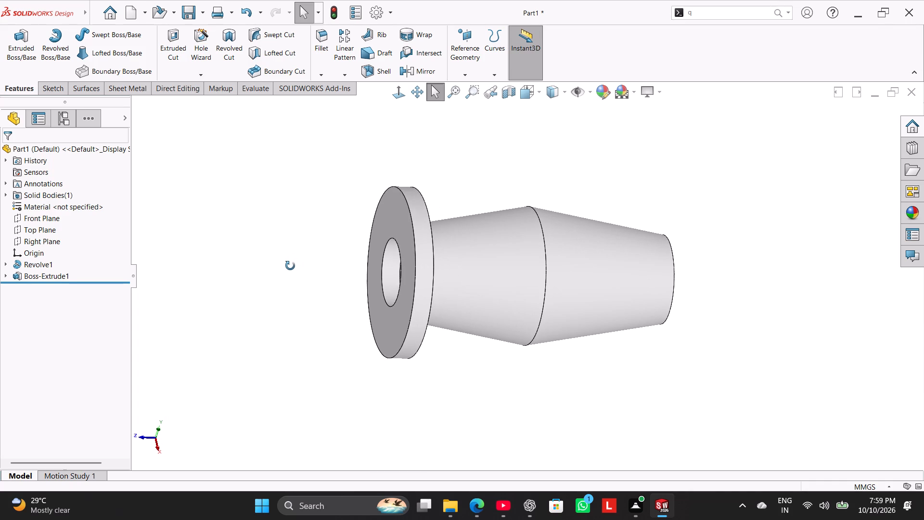
middle_click_drag(290, 266, 307, 273)
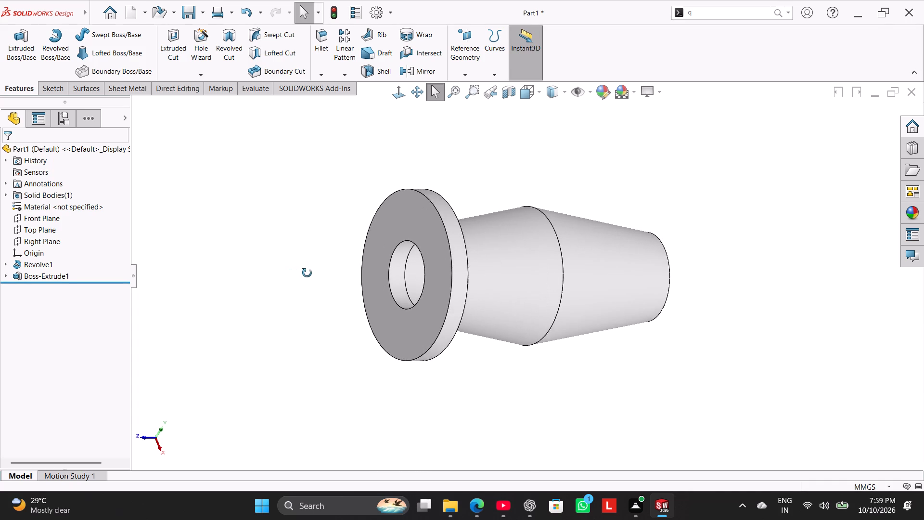
middle_click_drag(307, 273, 312, 282)
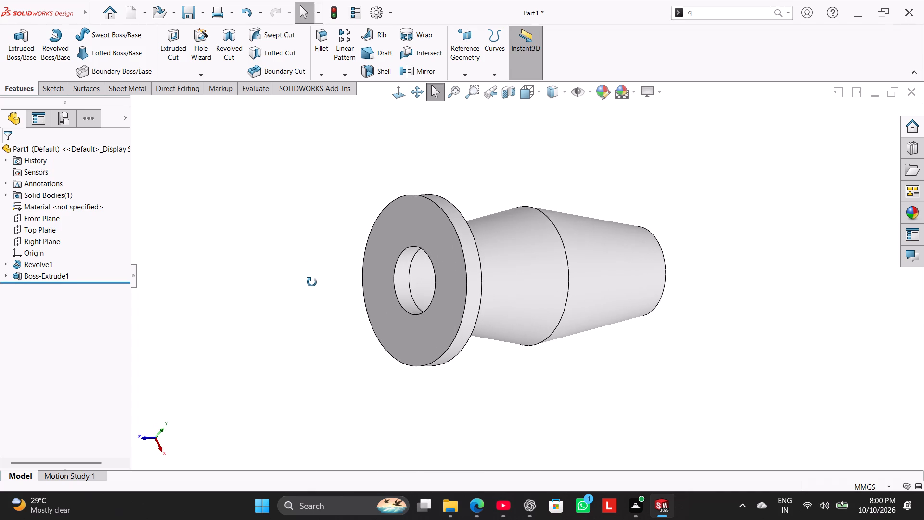
middle_click_drag(312, 282, 310, 286)
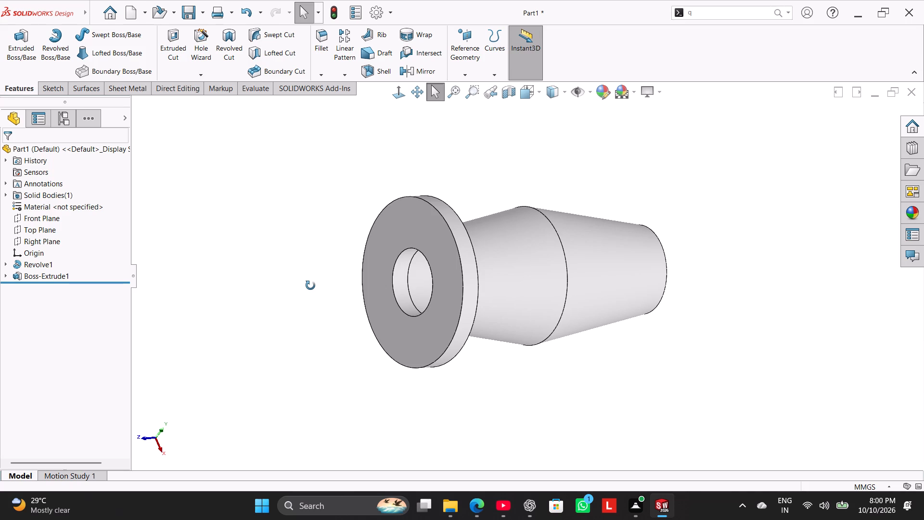
middle_click_drag(310, 286, 311, 289)
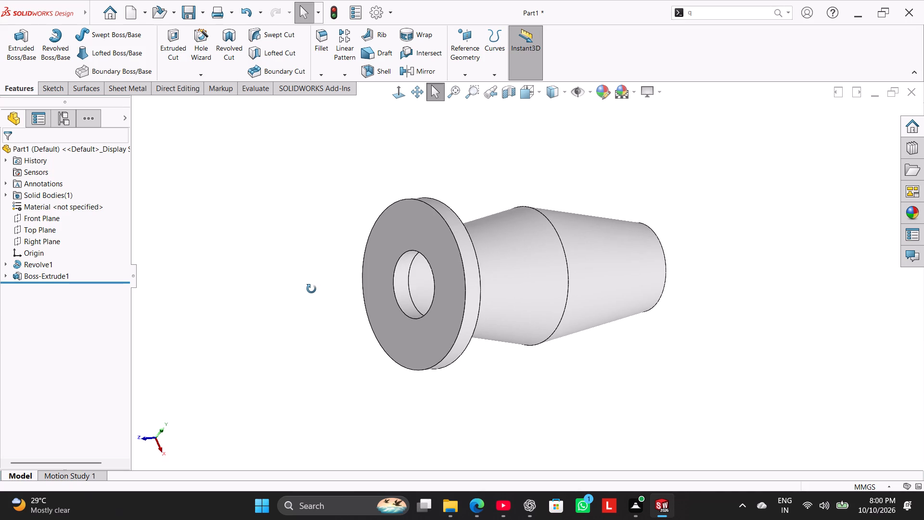
middle_click_drag(311, 289, 321, 393)
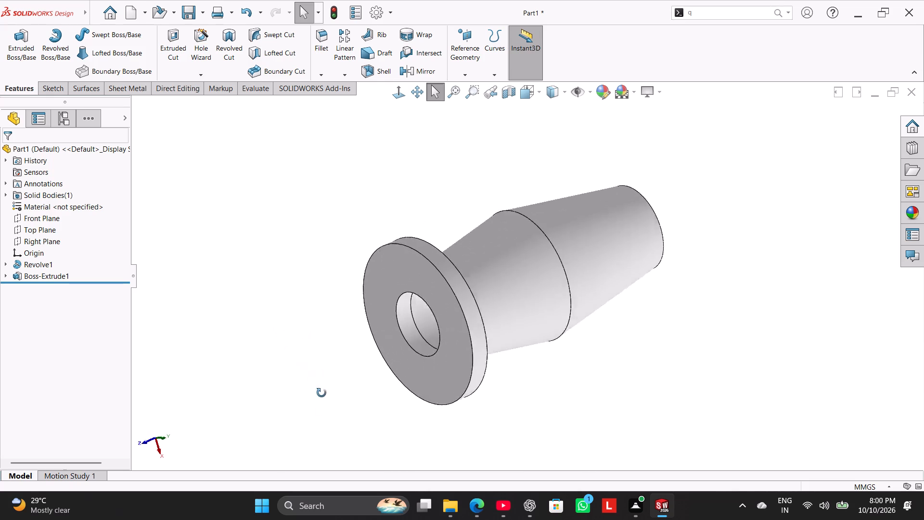
middle_click_drag(321, 393, 323, 421)
middle_click_drag(322, 363, 318, 346)
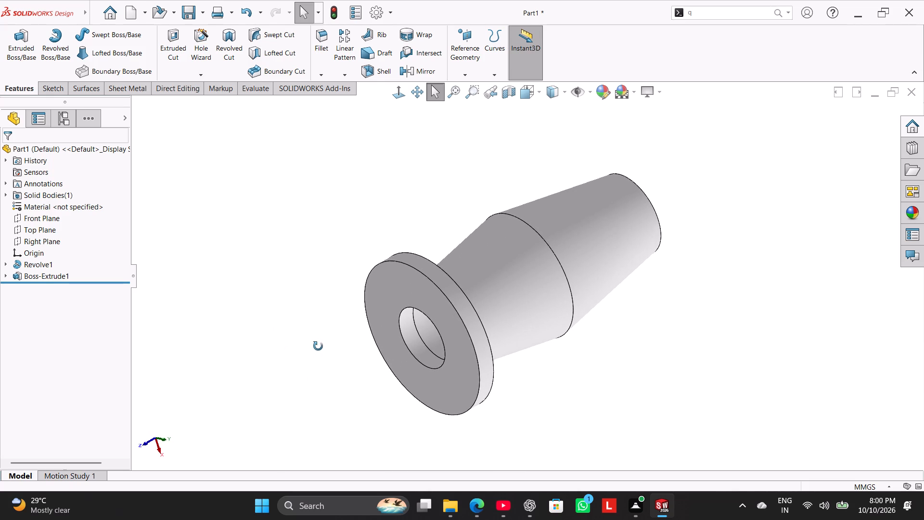
middle_click_drag(318, 346, 318, 348)
middle_click_drag(318, 348, 315, 295)
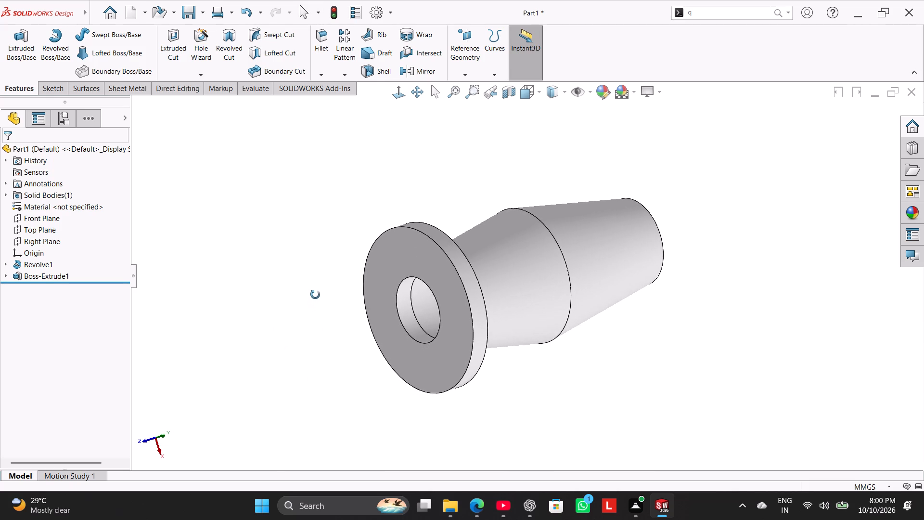
middle_click_drag(315, 295, 315, 293)
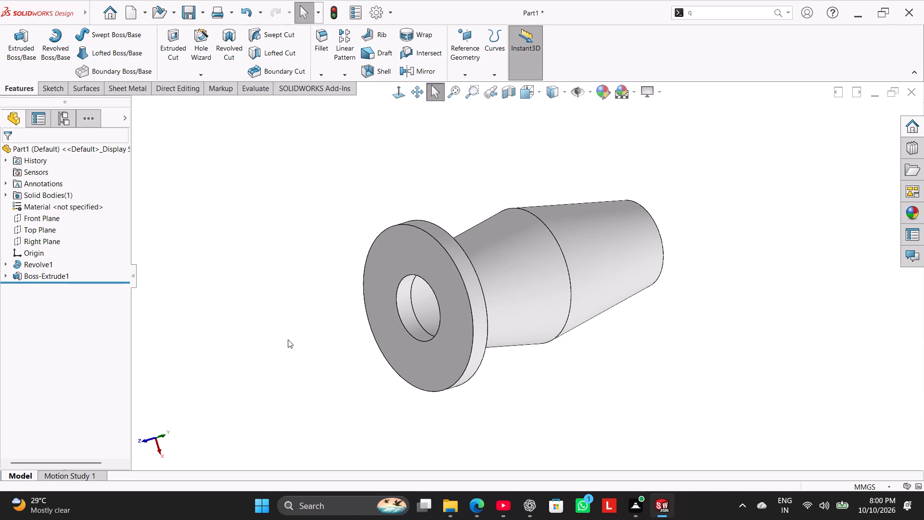
right_click_drag(288, 342, 330, 301)
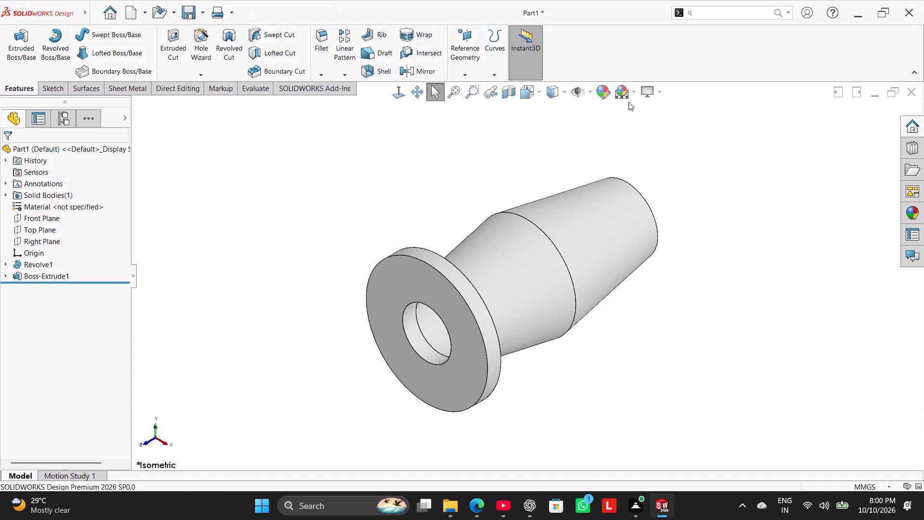
Edit the whole part's appearance and give it the bright green standard colour (RGB 0, 255, 0).
left_click(596, 95)
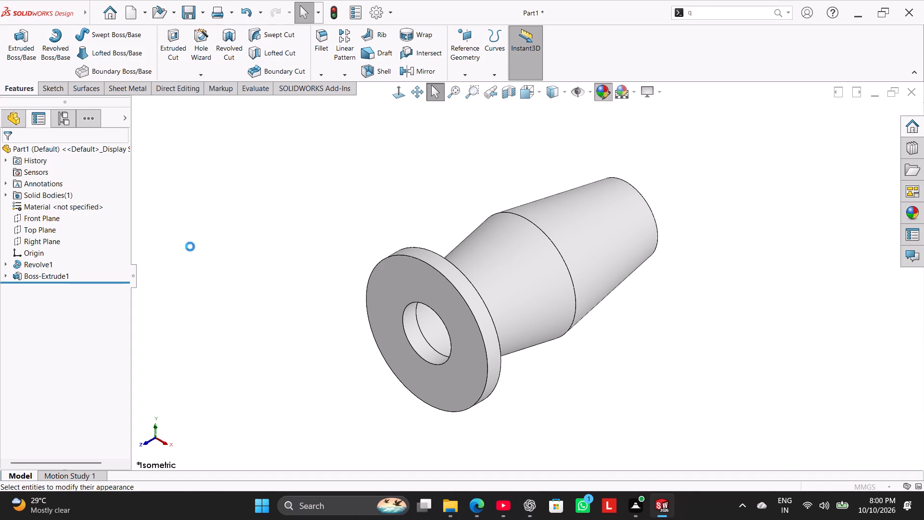
left_click_drag(121, 223, 120, 310)
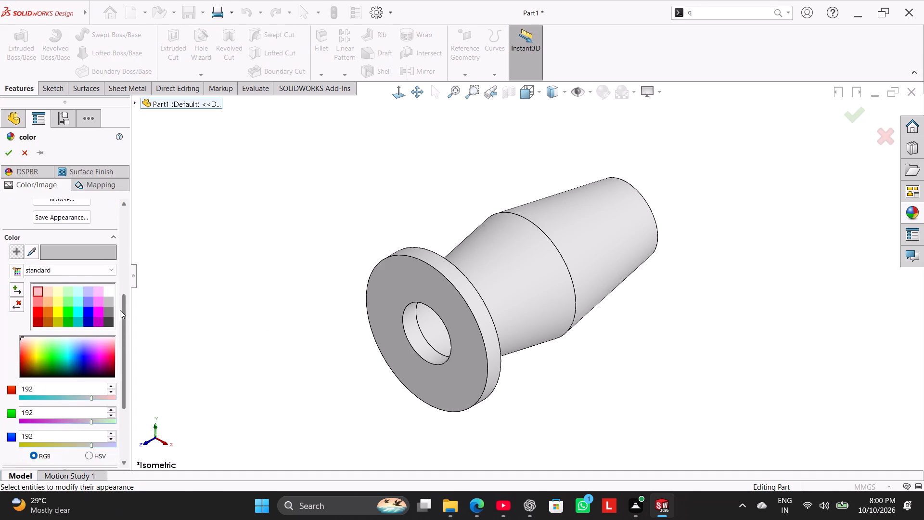
left_click_drag(120, 310, 121, 310)
left_click(65, 310)
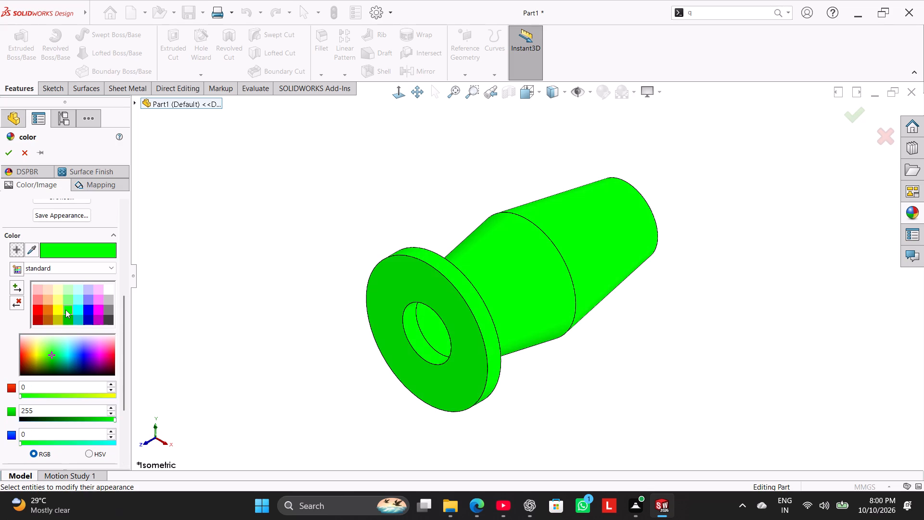
left_click(69, 320)
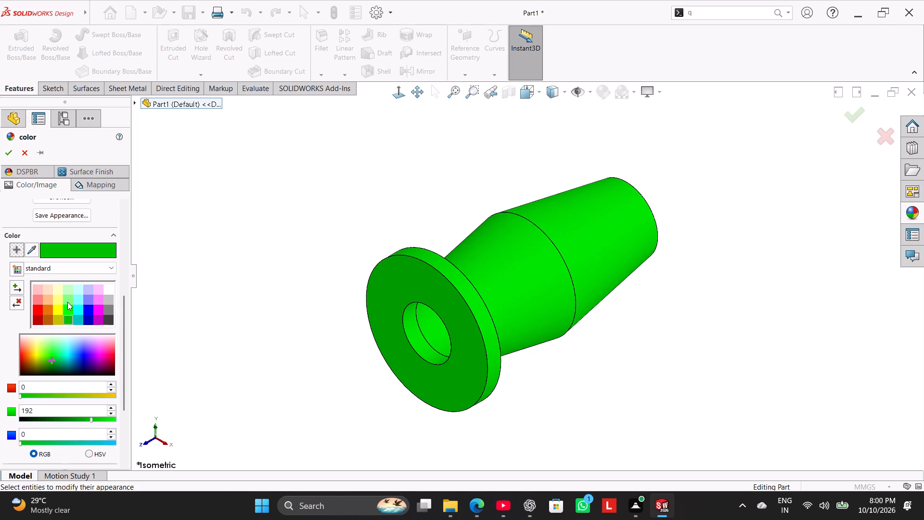
left_click(67, 301)
left_click(67, 308)
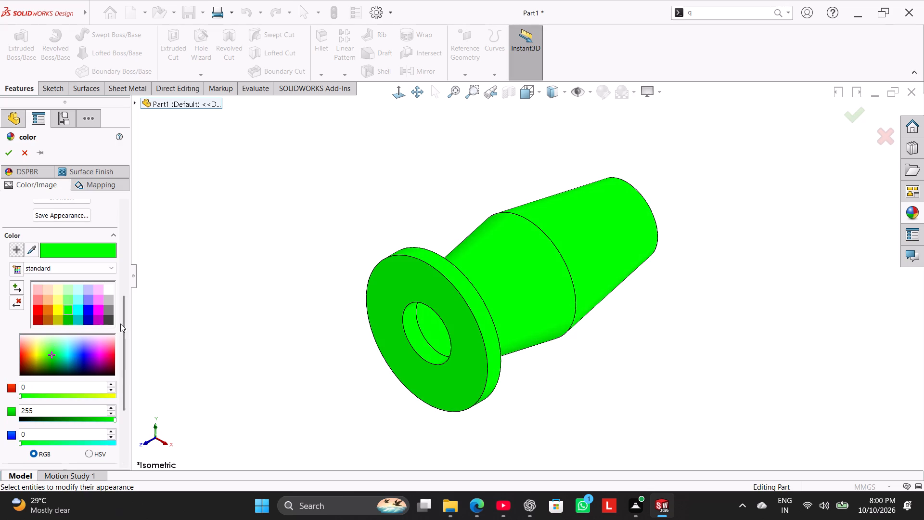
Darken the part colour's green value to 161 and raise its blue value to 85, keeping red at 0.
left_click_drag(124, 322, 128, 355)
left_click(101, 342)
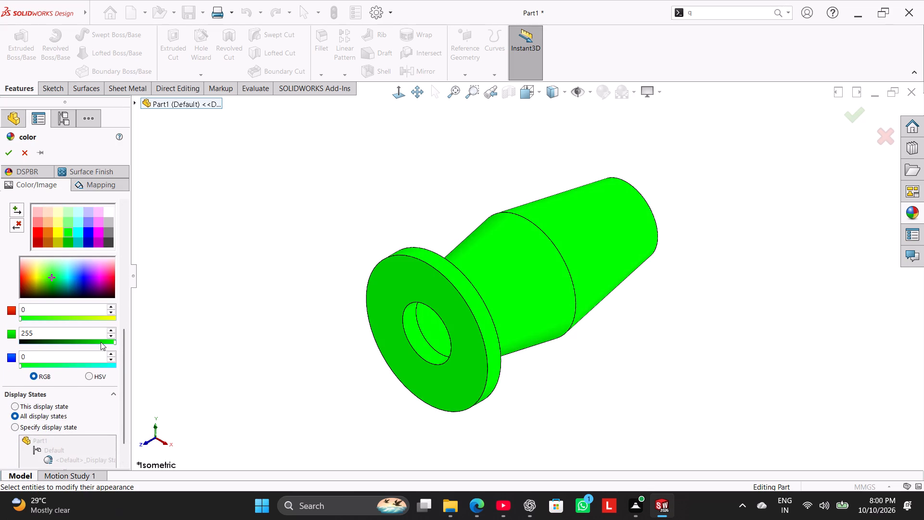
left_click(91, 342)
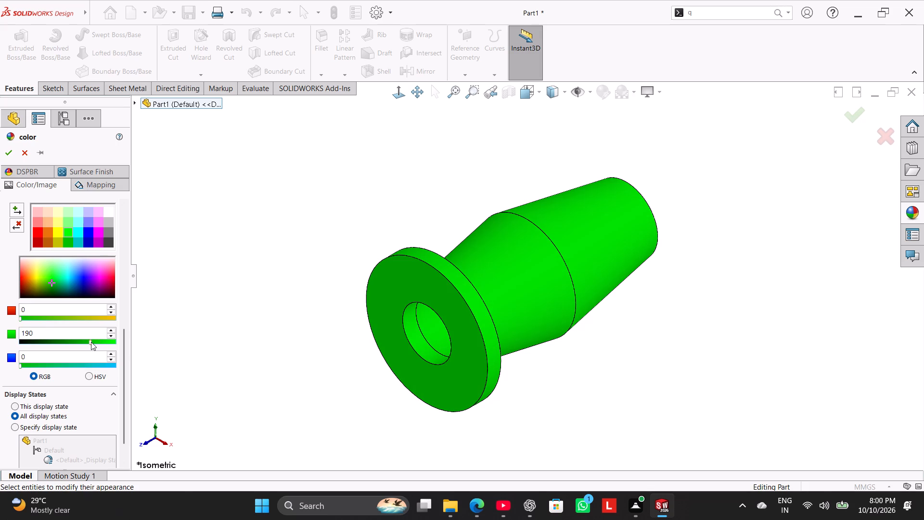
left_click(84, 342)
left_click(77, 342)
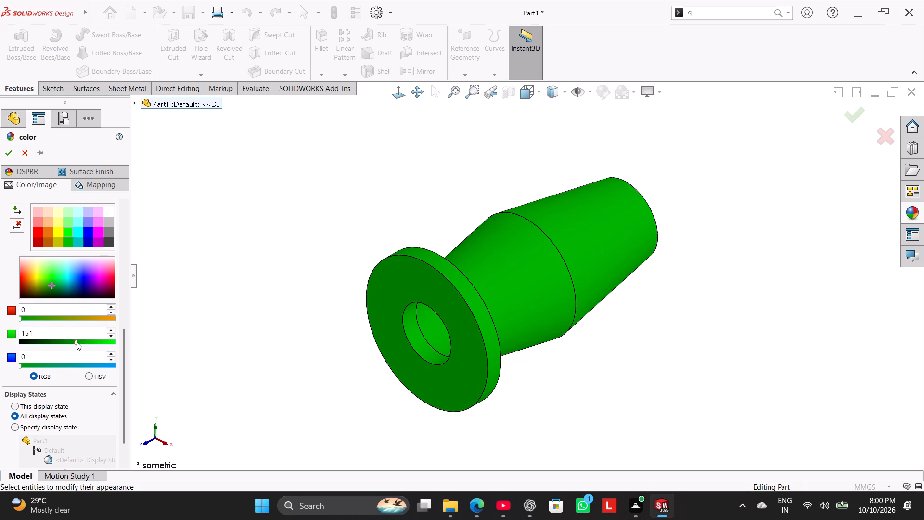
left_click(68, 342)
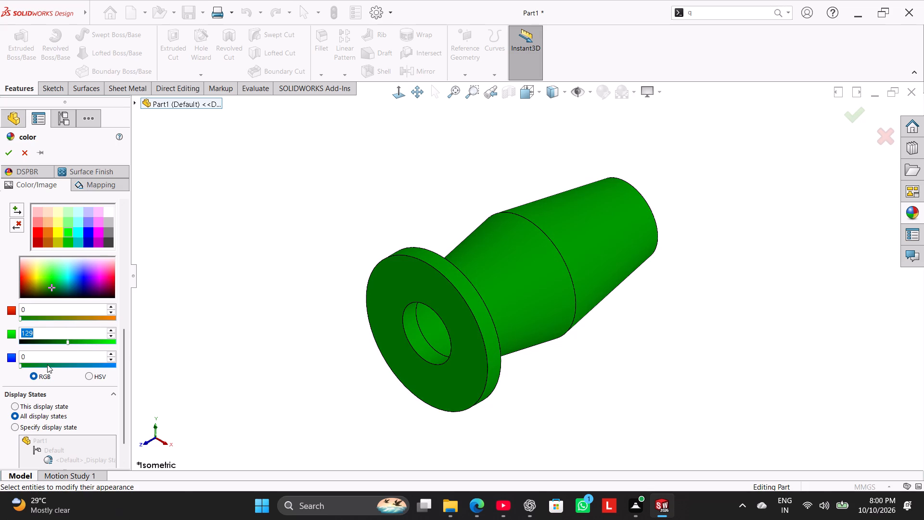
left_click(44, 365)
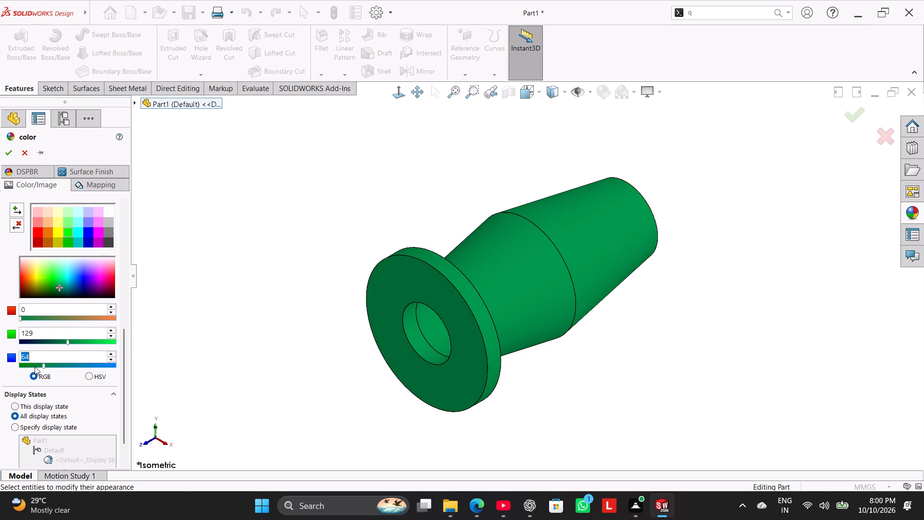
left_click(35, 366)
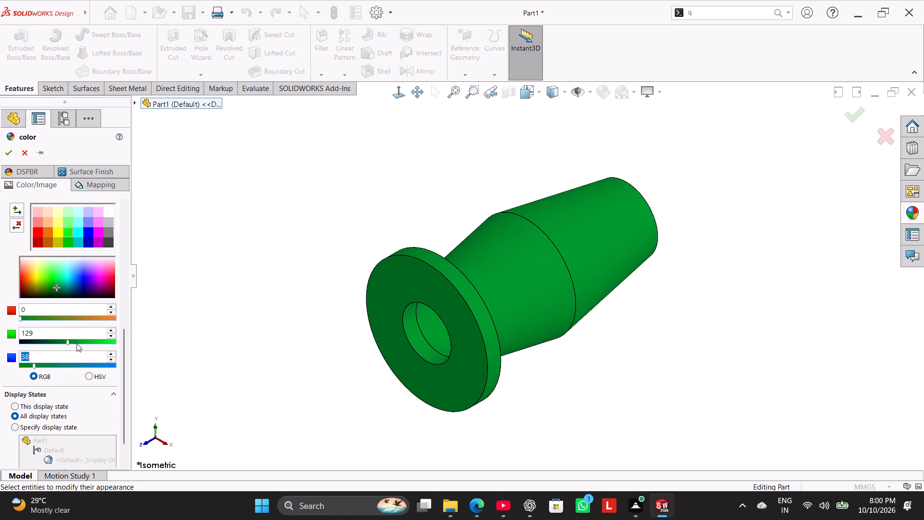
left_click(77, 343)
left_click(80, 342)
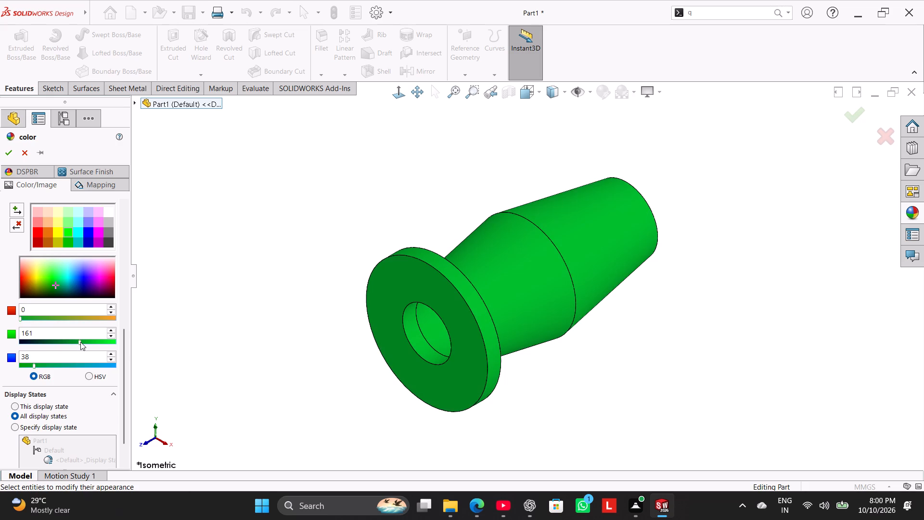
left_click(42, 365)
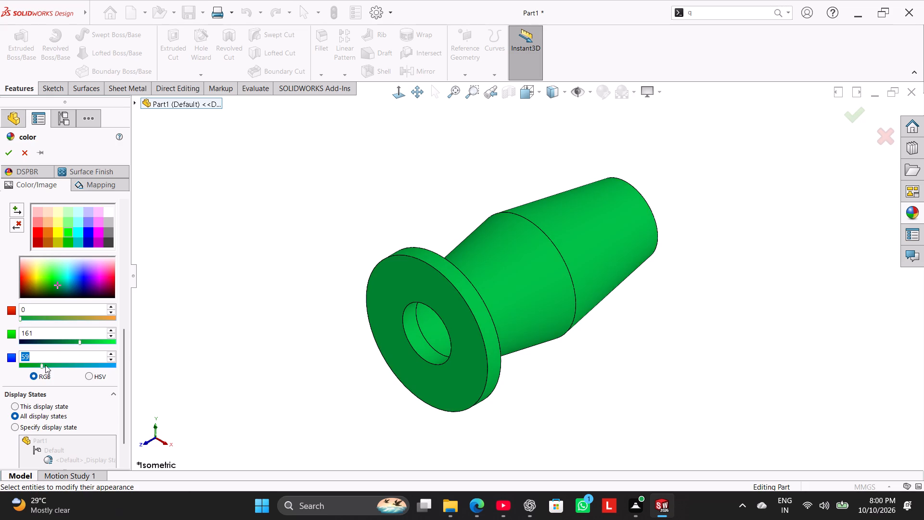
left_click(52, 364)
Adjust the part colour to red 102, green 144 and blue 108.
left_click(43, 319)
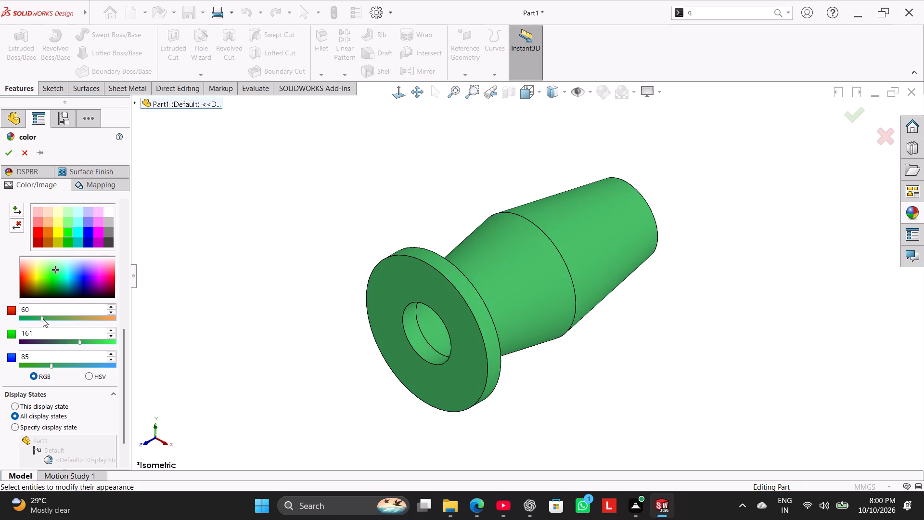
left_click(43, 319)
left_click(50, 319)
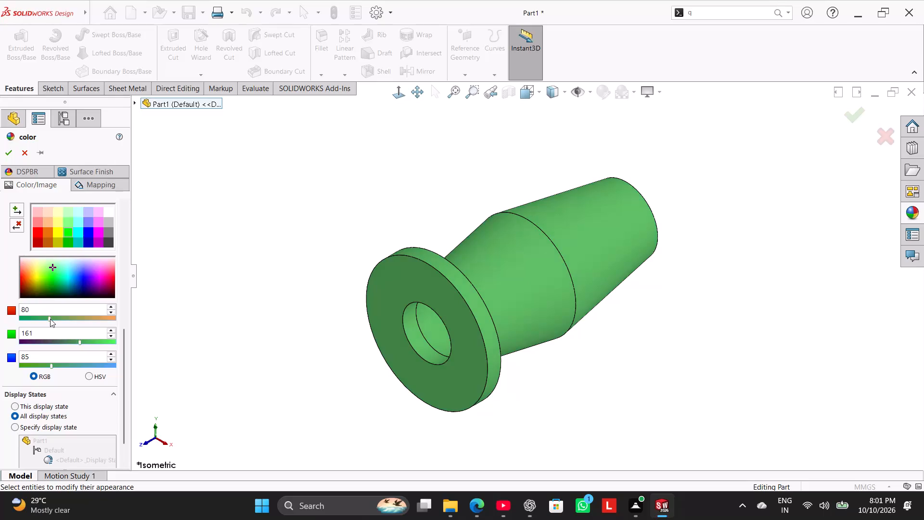
left_click(58, 317)
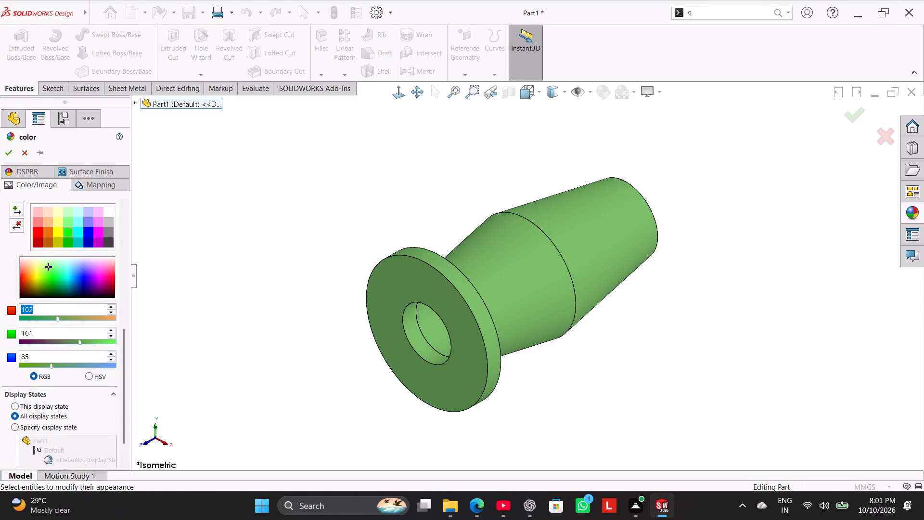
left_click(85, 340)
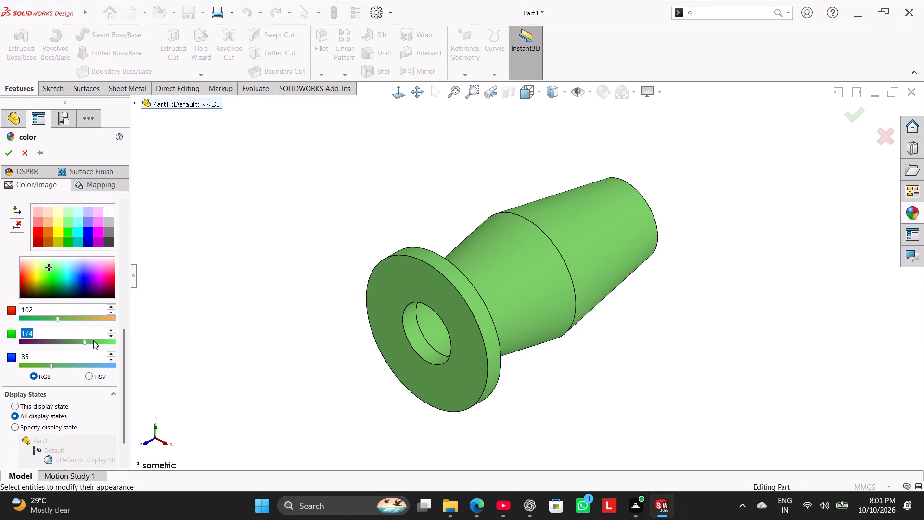
left_click(74, 340)
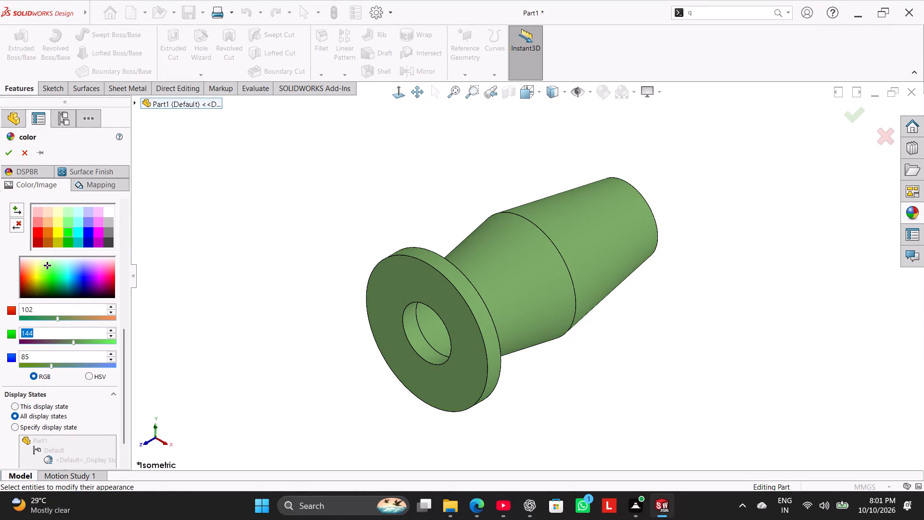
left_click(45, 365)
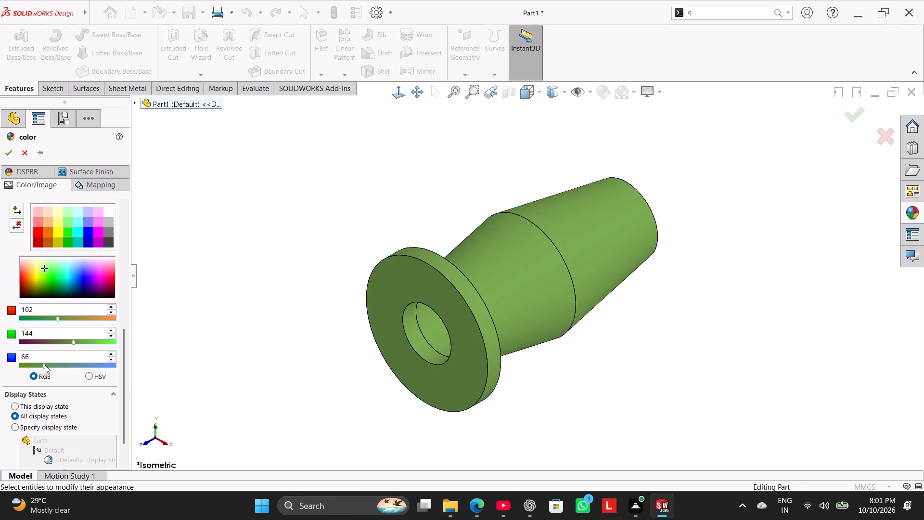
left_click(55, 365)
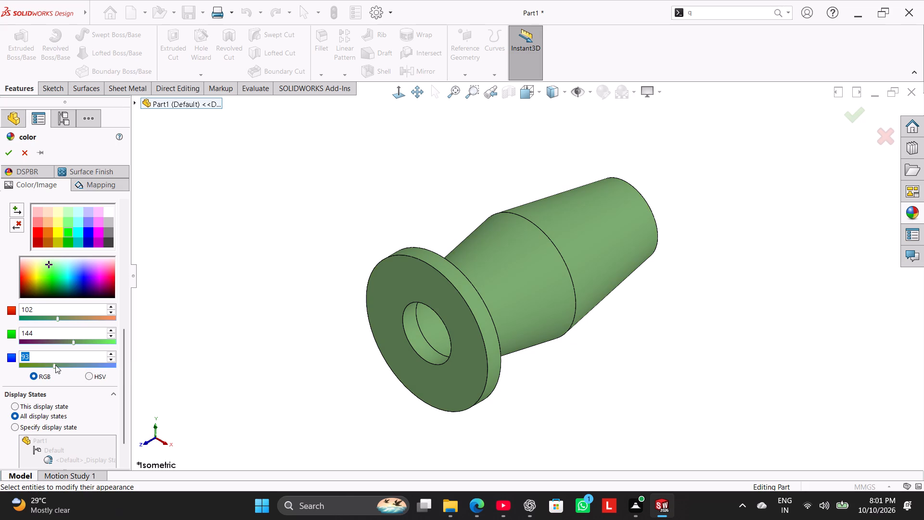
left_click(61, 364)
Change the part colour to red 67 and green 156, keeping blue at 108, and apply the appearance.
left_click(51, 319)
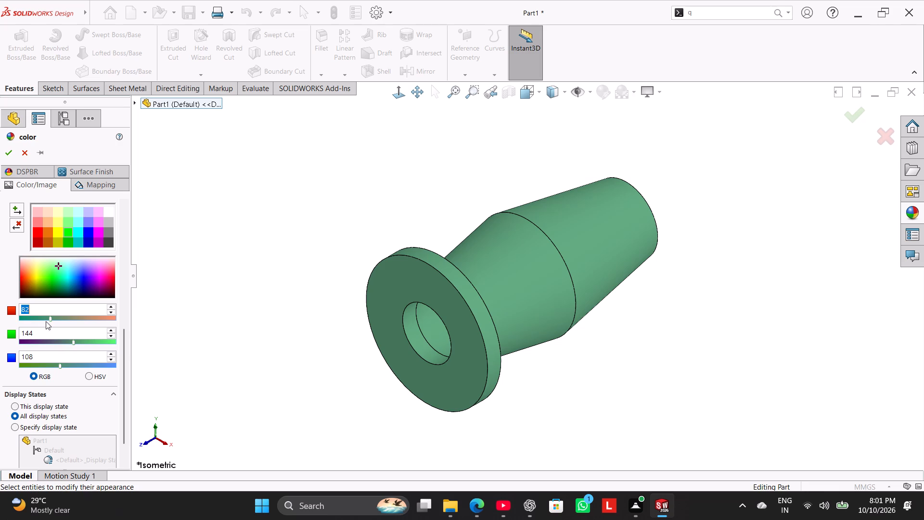
left_click(46, 318)
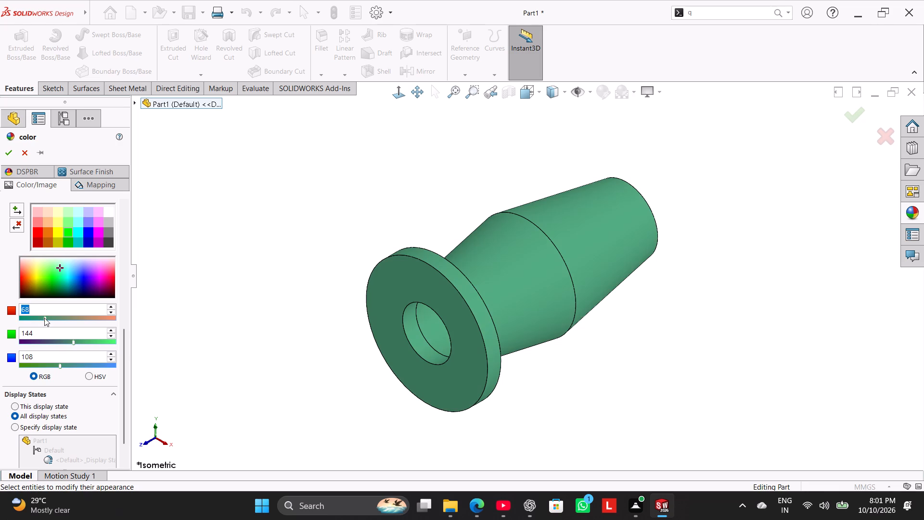
left_click(41, 318)
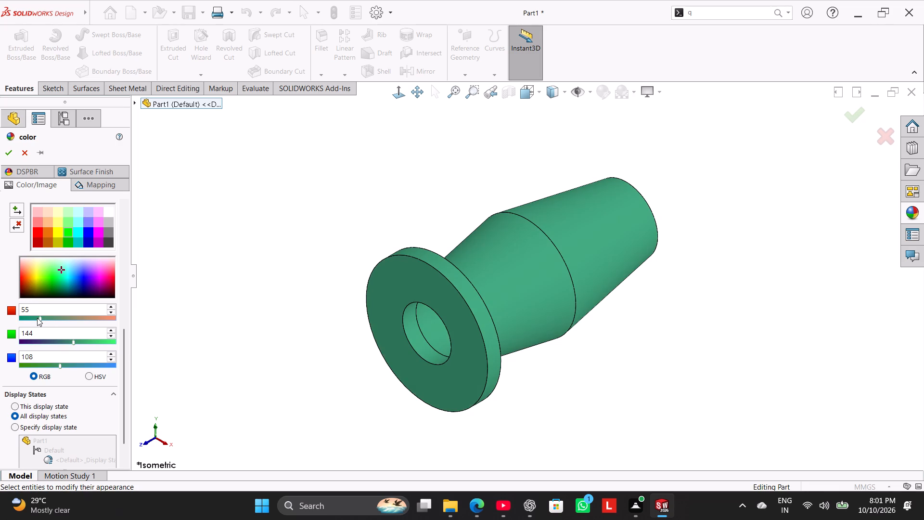
left_click(36, 317)
left_click(56, 318)
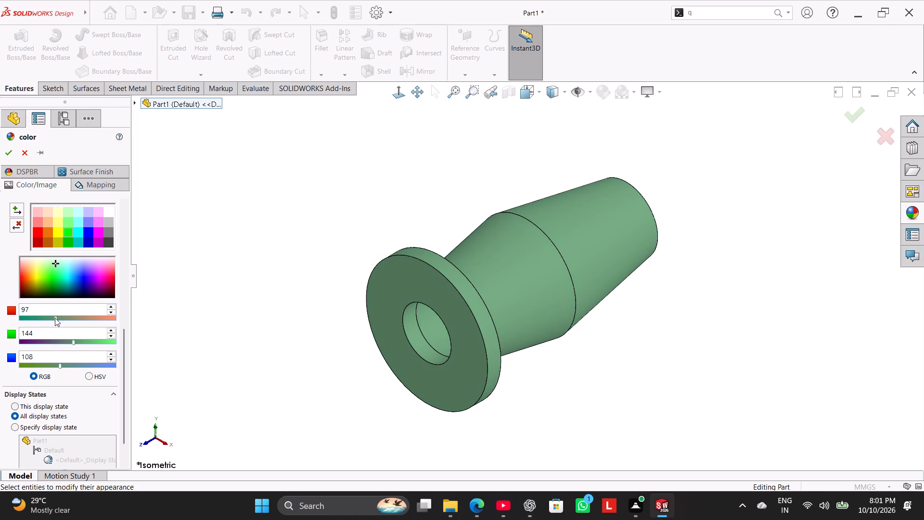
left_click(45, 318)
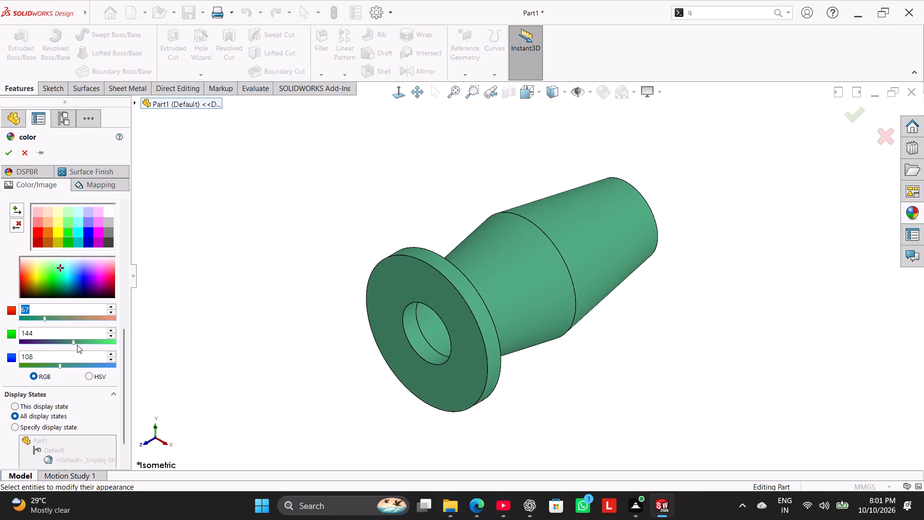
left_click(78, 342)
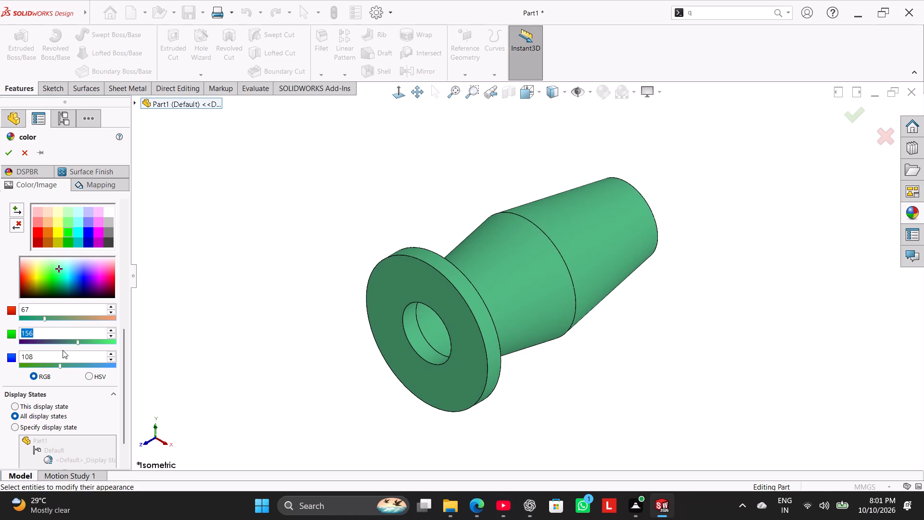
left_click(9, 155)
Start a new sketch on the flange's flat outer end face.
right_click_drag(248, 338, 281, 324)
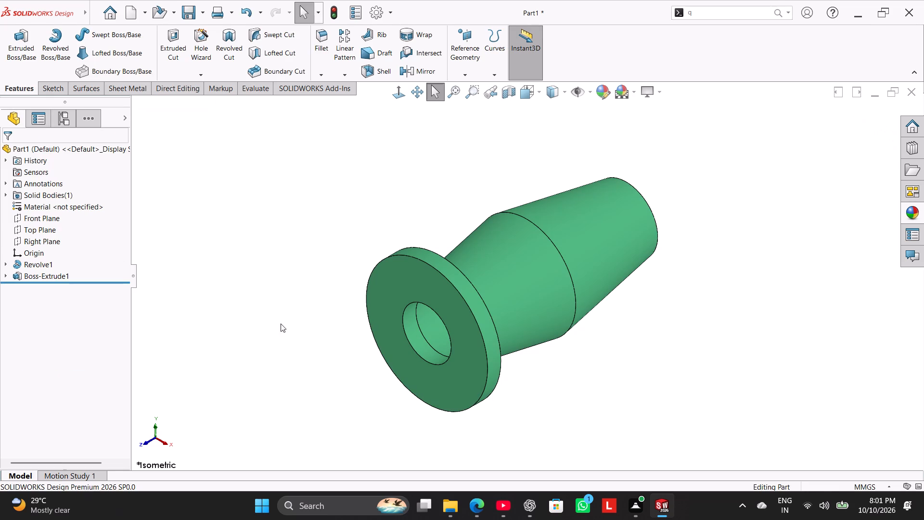
right_click_drag(281, 324, 428, 264)
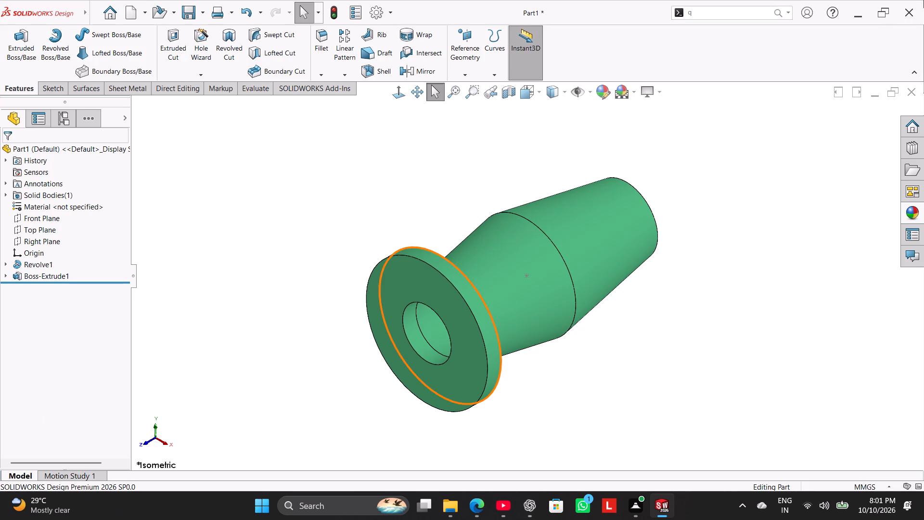
right_click(411, 275)
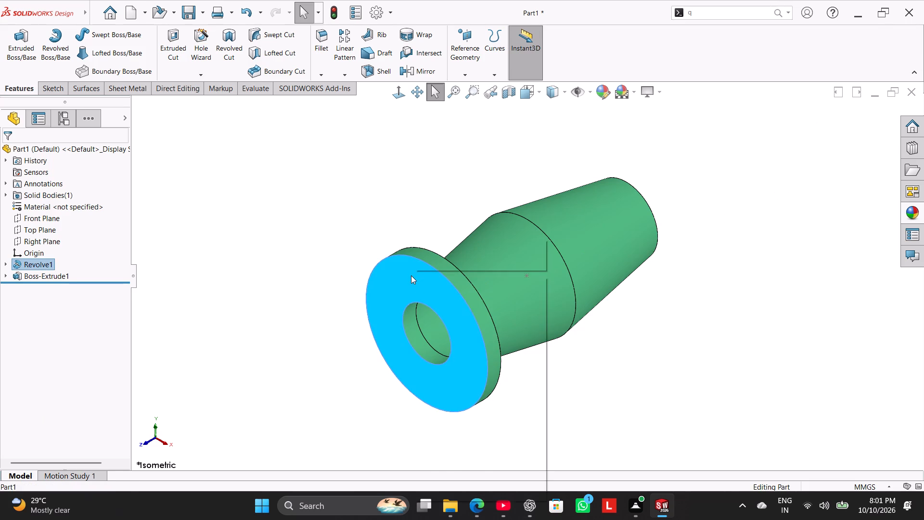
left_click(440, 258)
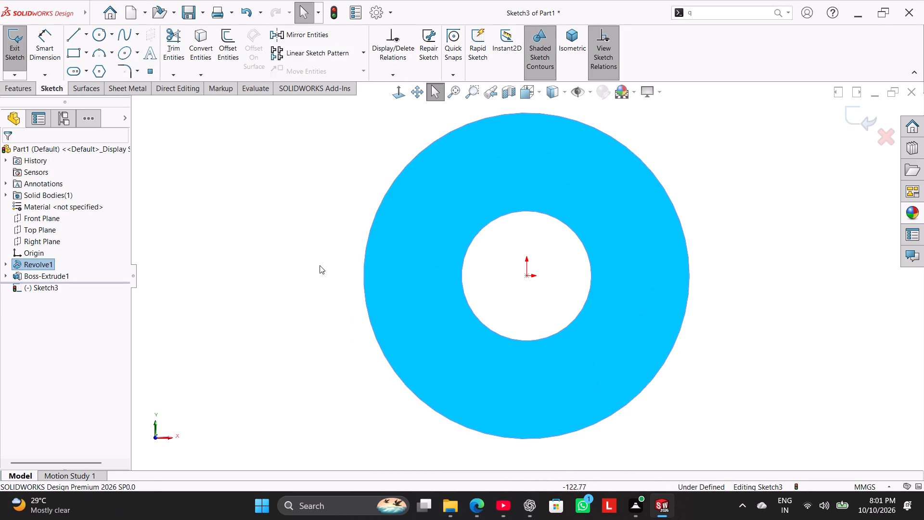
left_click(305, 260)
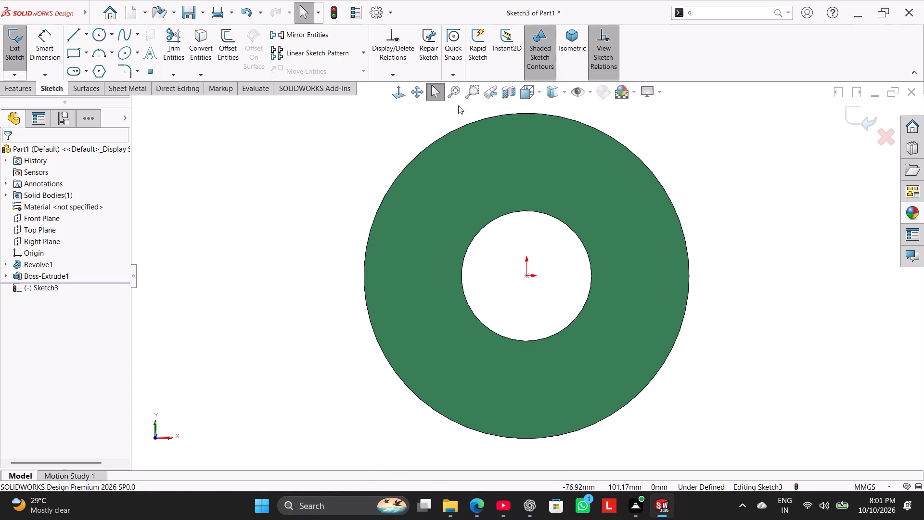
middle_click_drag(305, 195, 258, 267)
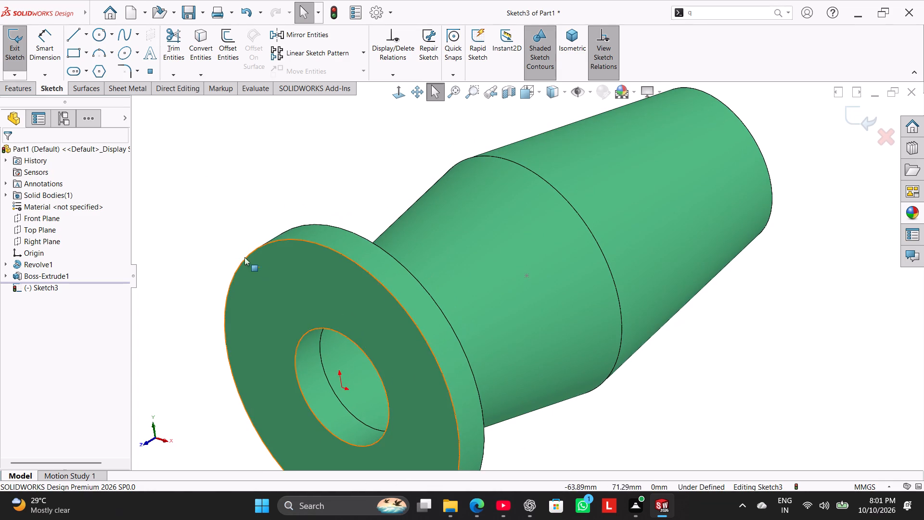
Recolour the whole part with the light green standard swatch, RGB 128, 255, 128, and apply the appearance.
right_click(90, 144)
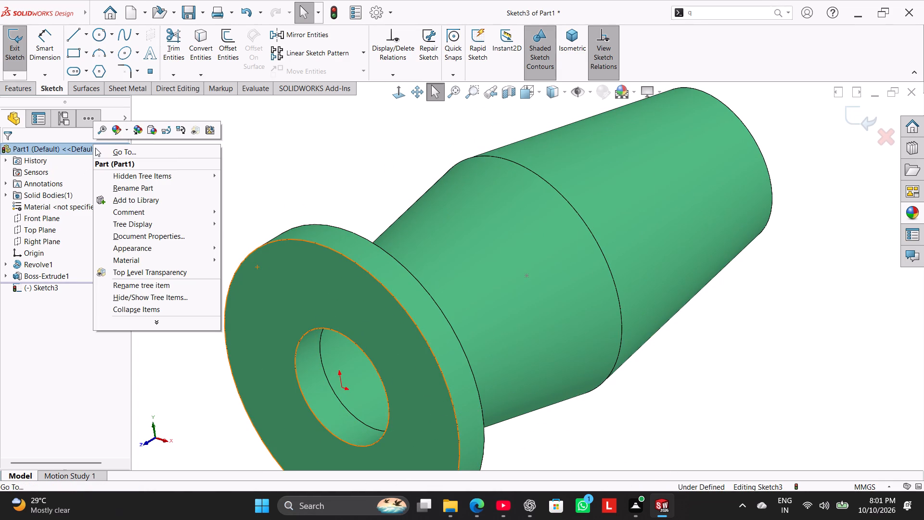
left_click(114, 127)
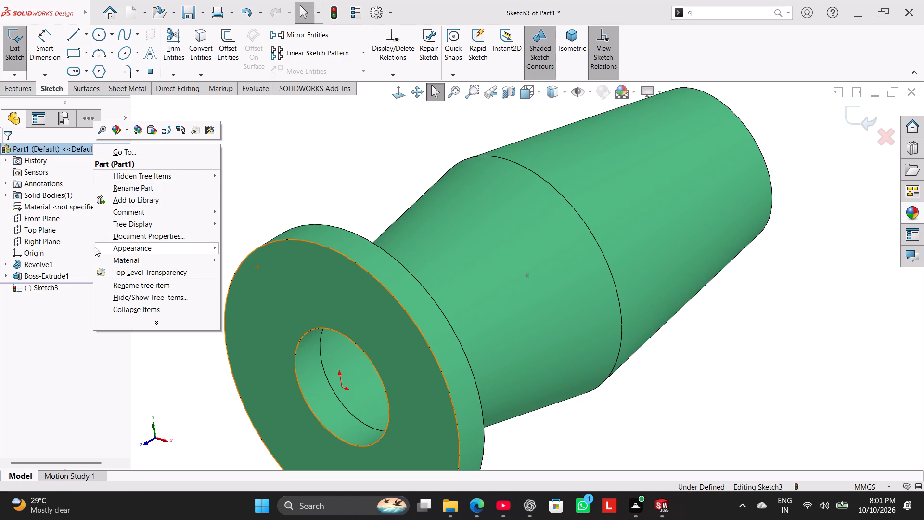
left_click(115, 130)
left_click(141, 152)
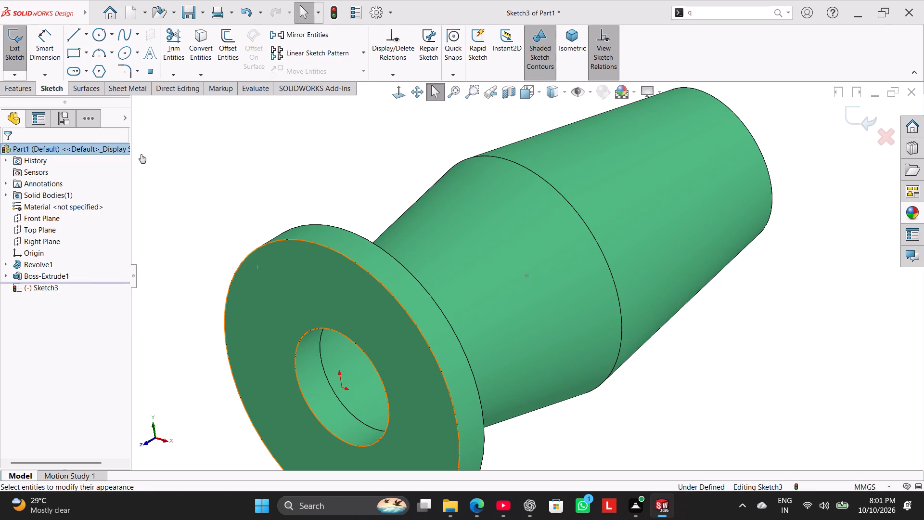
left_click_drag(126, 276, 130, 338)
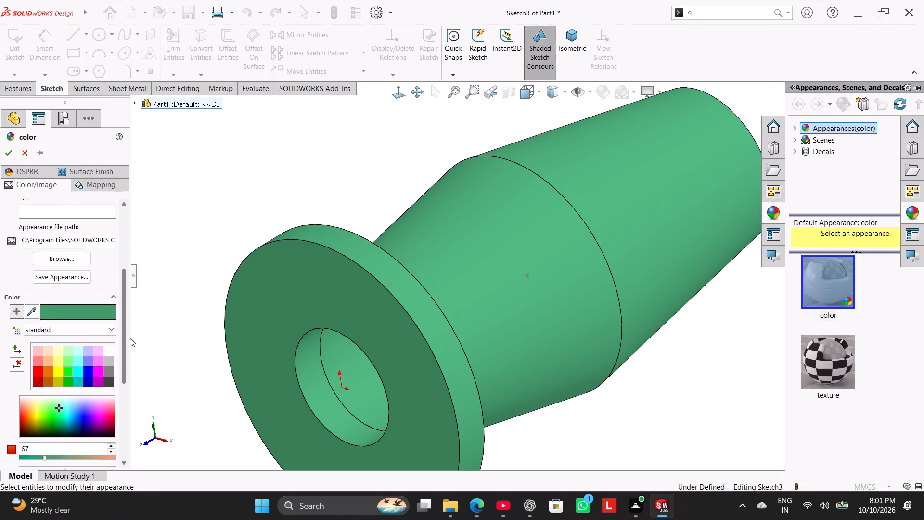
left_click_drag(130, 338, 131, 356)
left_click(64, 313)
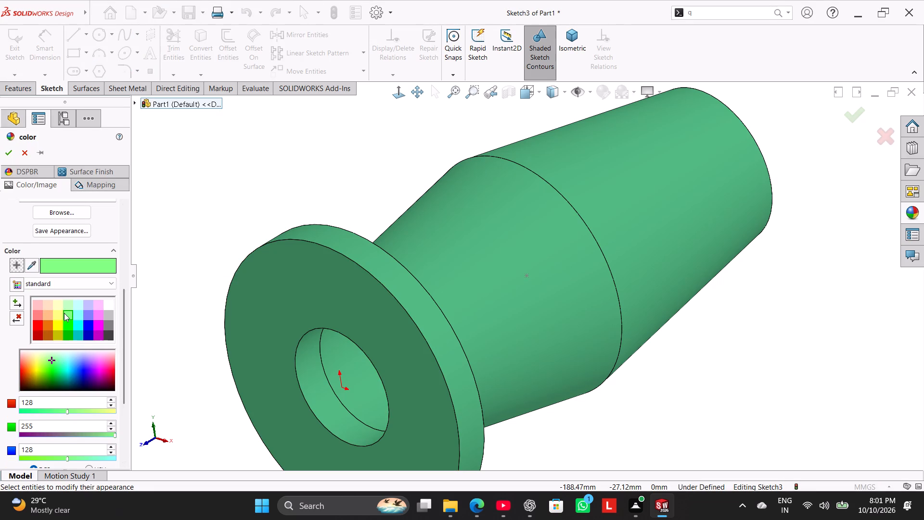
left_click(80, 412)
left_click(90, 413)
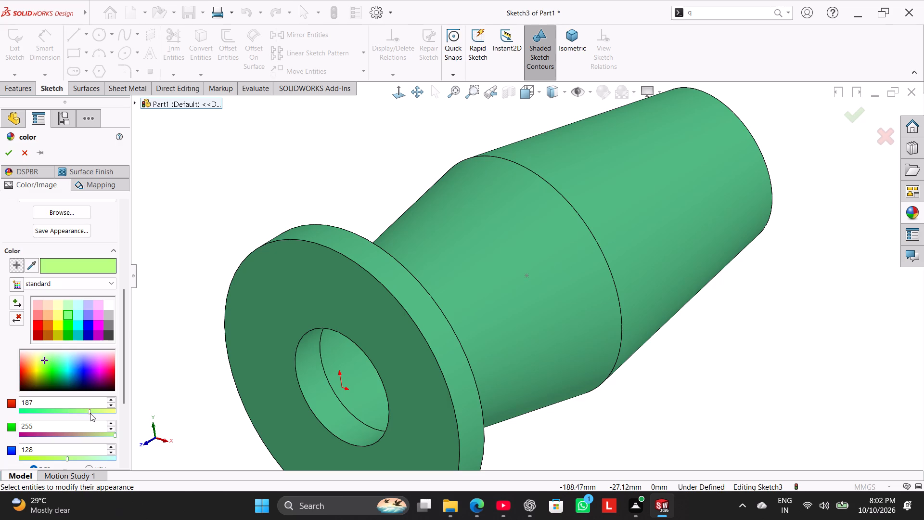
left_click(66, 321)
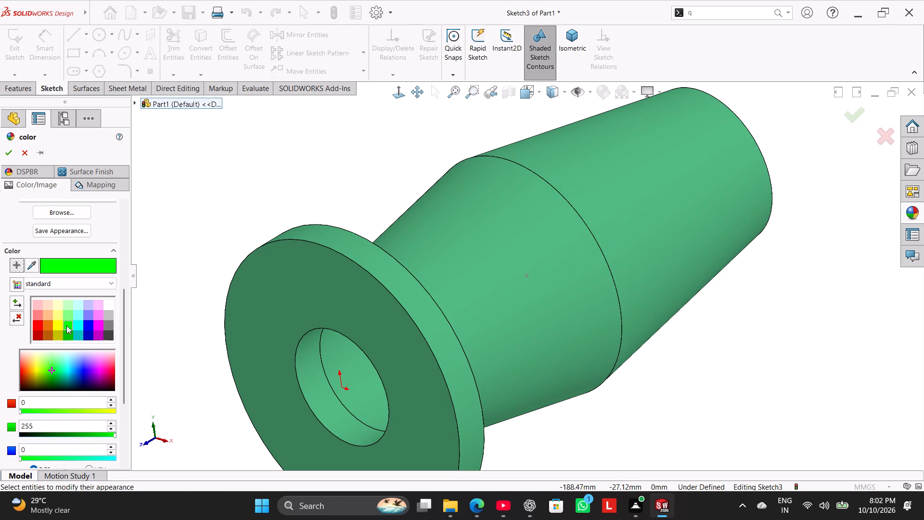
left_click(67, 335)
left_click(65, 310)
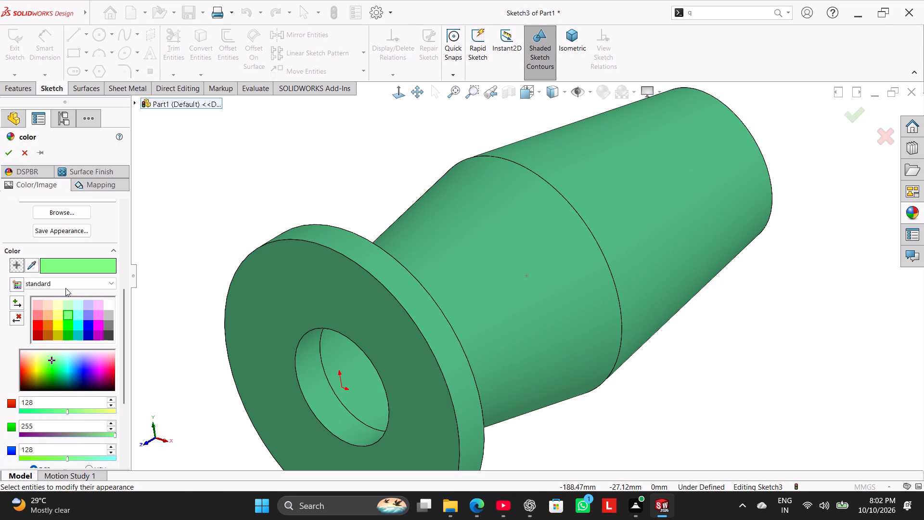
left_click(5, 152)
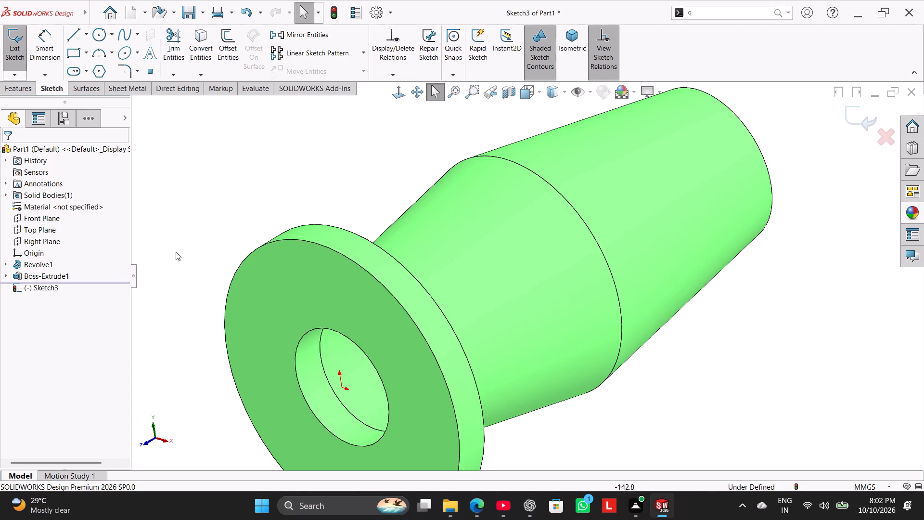
Remove the colour appearance assigned to the whole part.
middle_click_drag(266, 241, 261, 314)
scroll(261, 314, "up", 2)
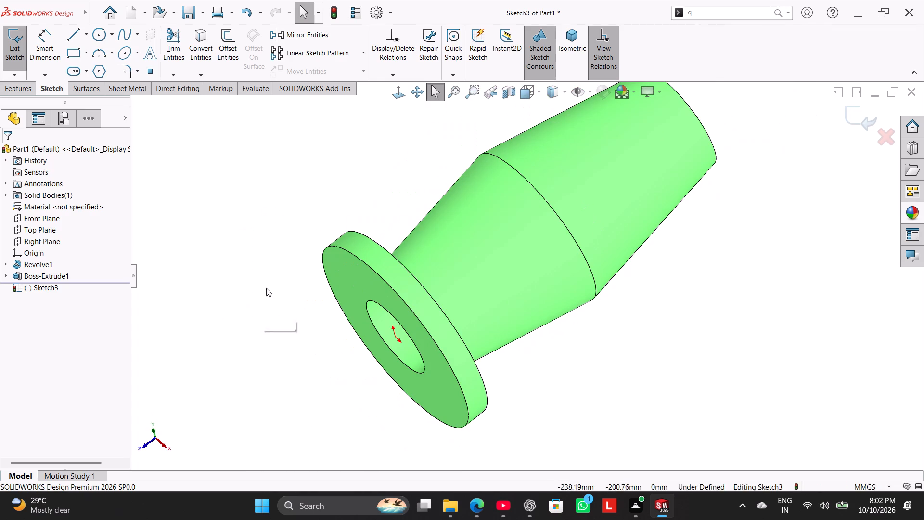
right_click(91, 148)
left_click(115, 134)
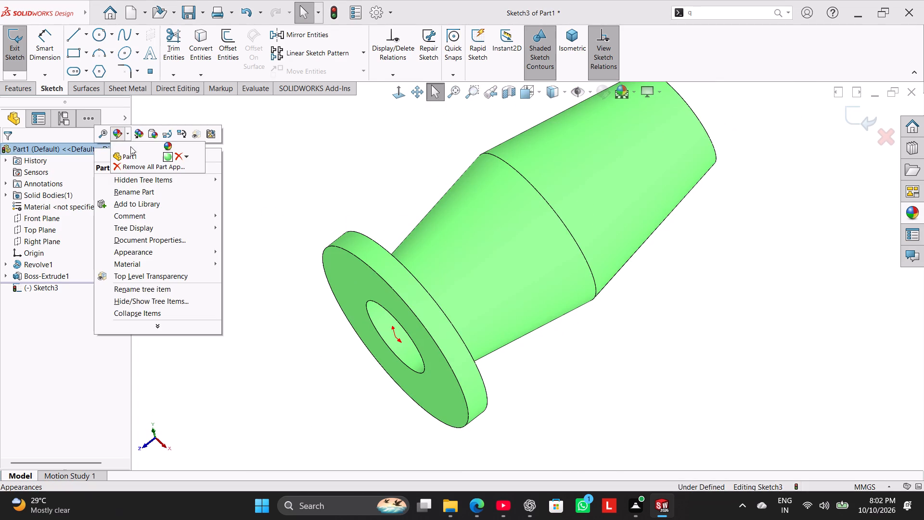
left_click(182, 156)
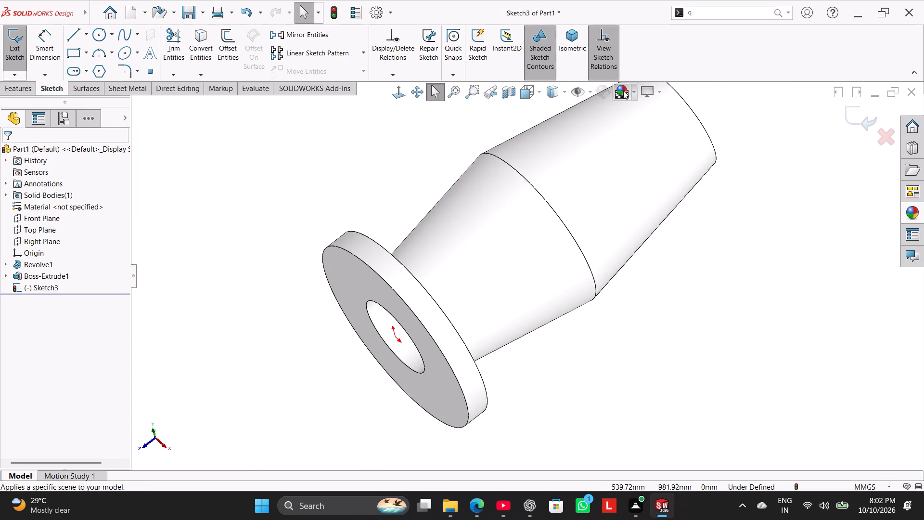
Exit the empty sketch on the flange's outer face.
left_click(350, 170)
left_click(13, 55)
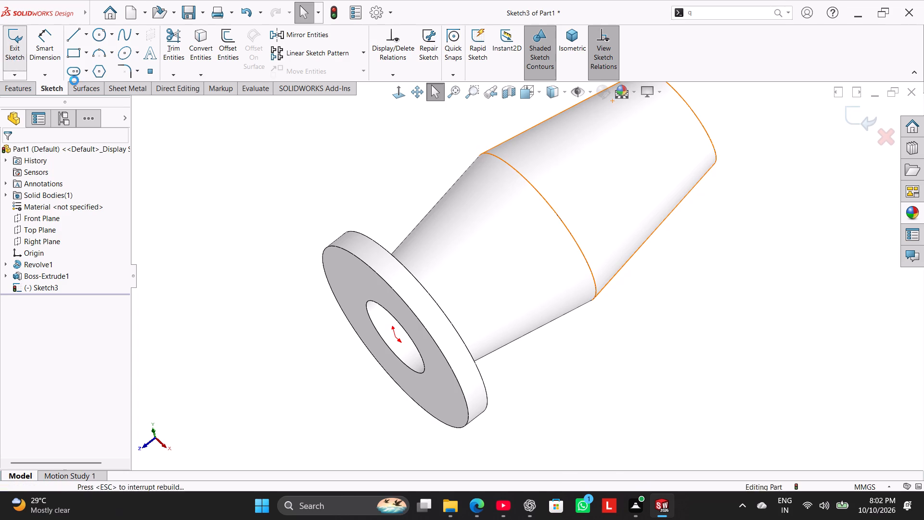
Open the part's colour appearance, try grey and green standard swatches, and choose light green, RGB 128, 255, 128.
left_click(603, 90)
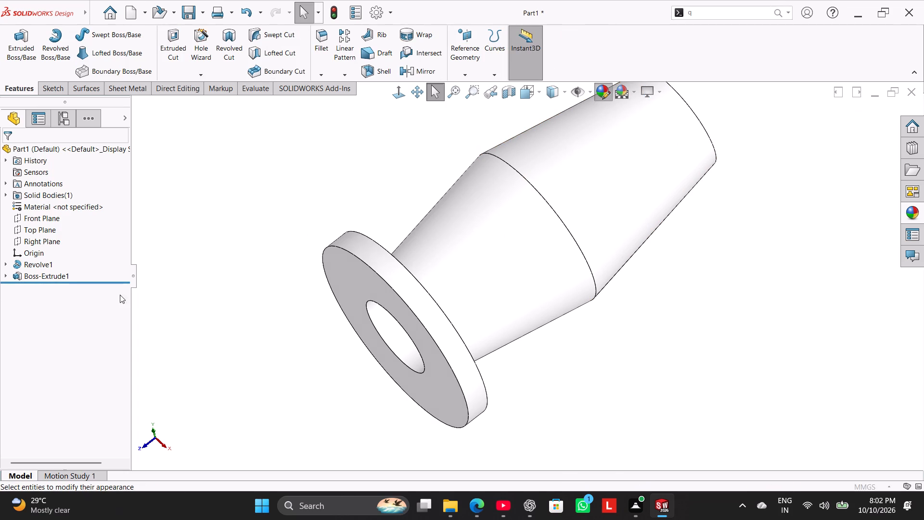
left_click_drag(121, 282, 125, 323)
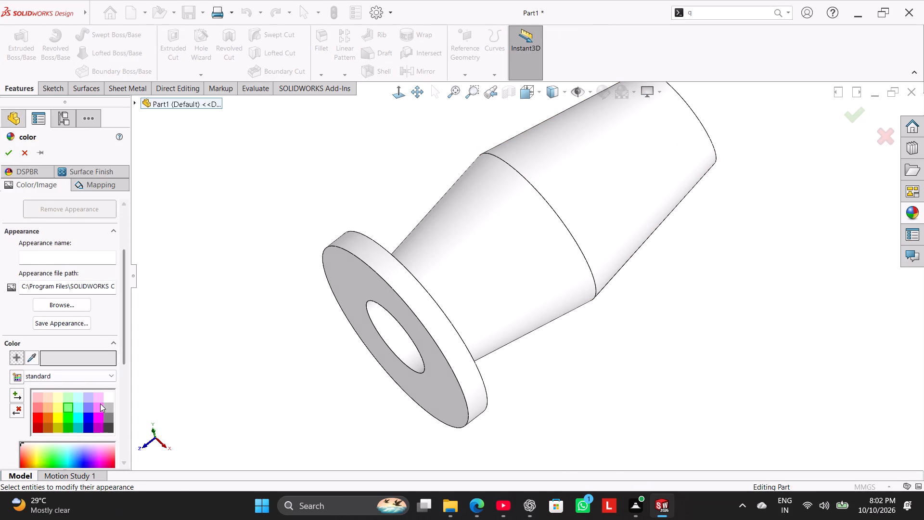
left_click(105, 410)
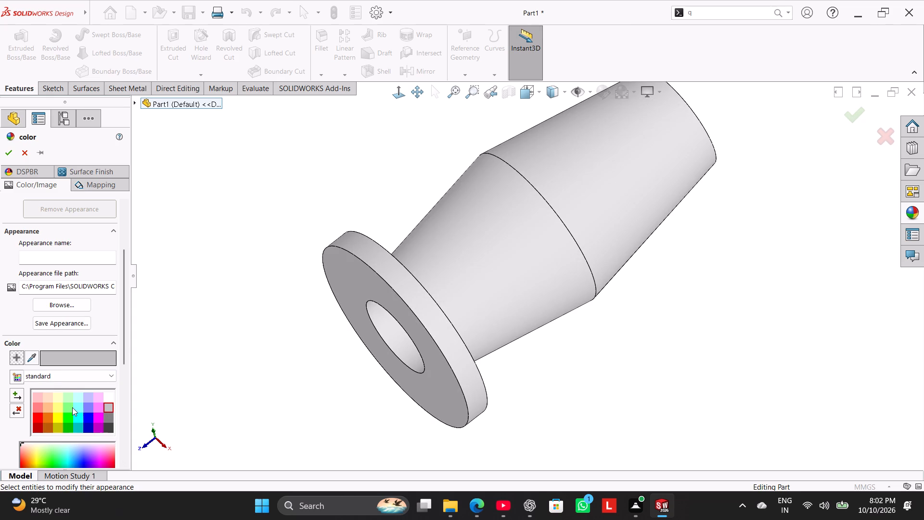
left_click(72, 407)
left_click(70, 417)
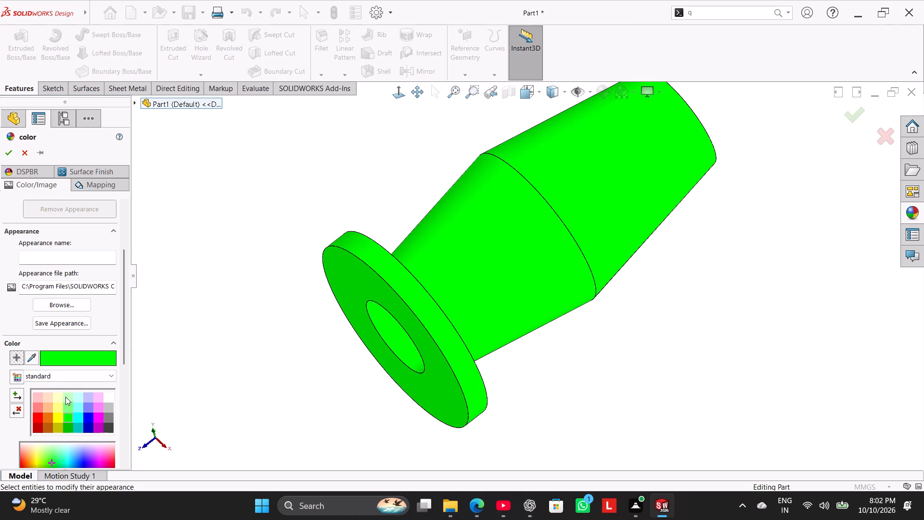
left_click(65, 396)
left_click(67, 409)
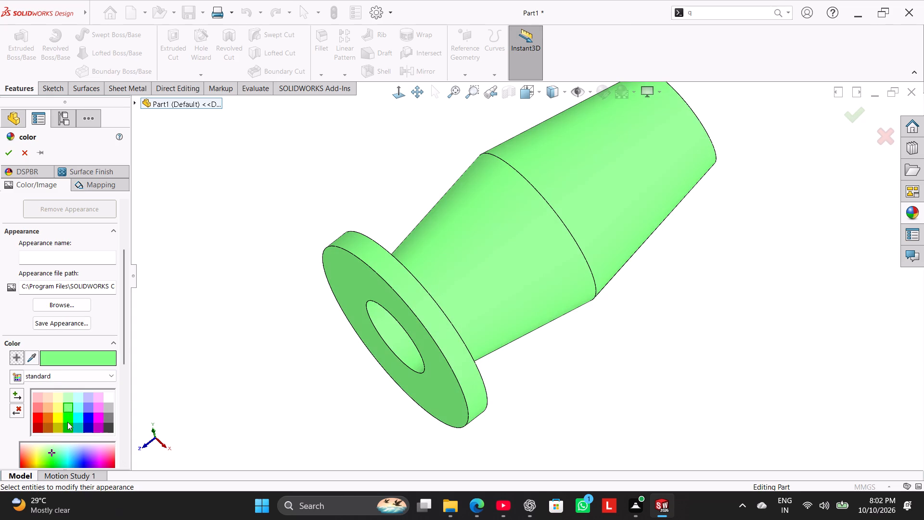
left_click(67, 422)
left_click(67, 428)
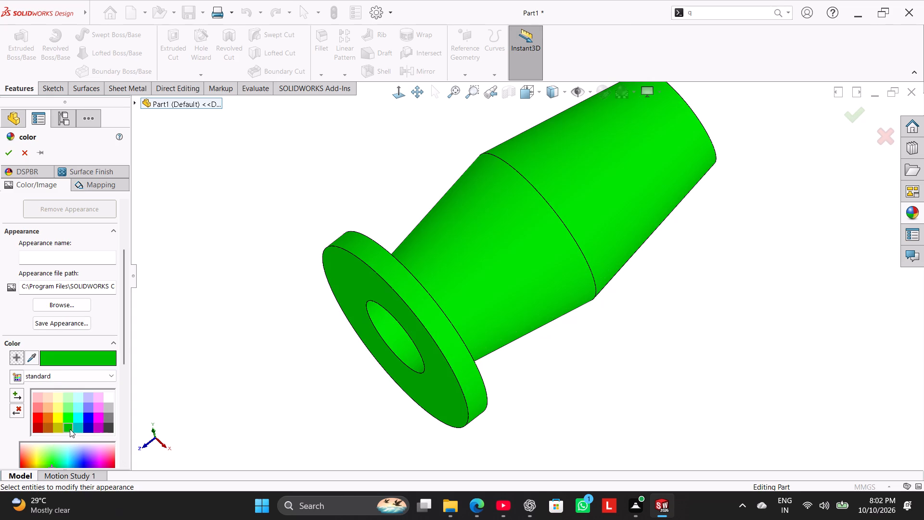
left_click(69, 406)
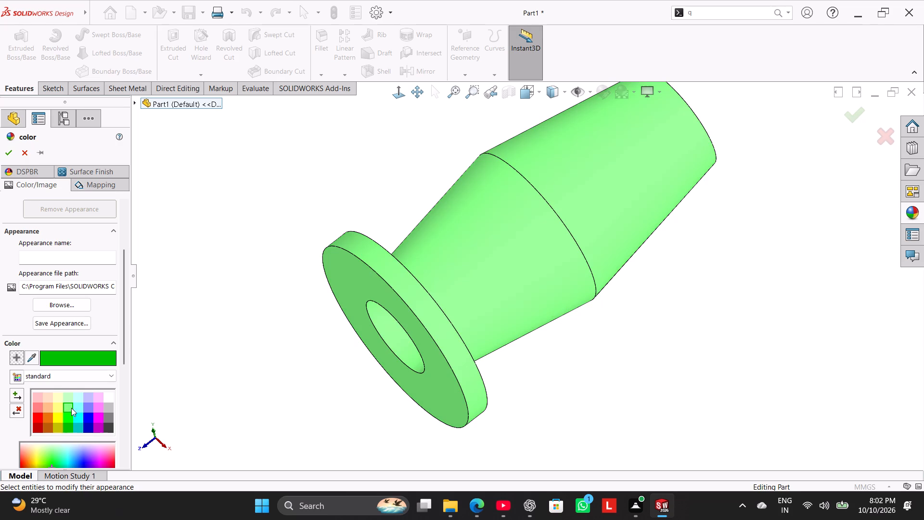
Mute the part colour by setting green to 186 and blue to 141, keeping red at 128, and apply it.
left_click_drag(123, 353, 126, 404)
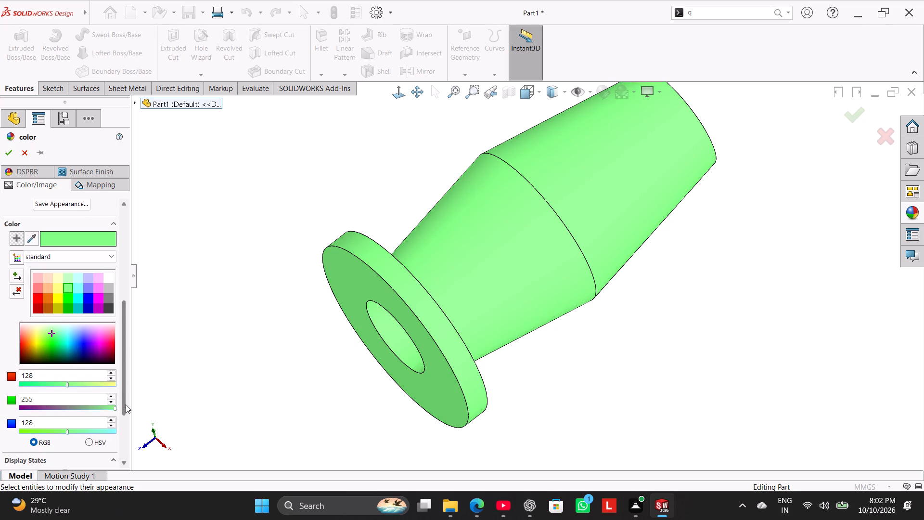
left_click(95, 407)
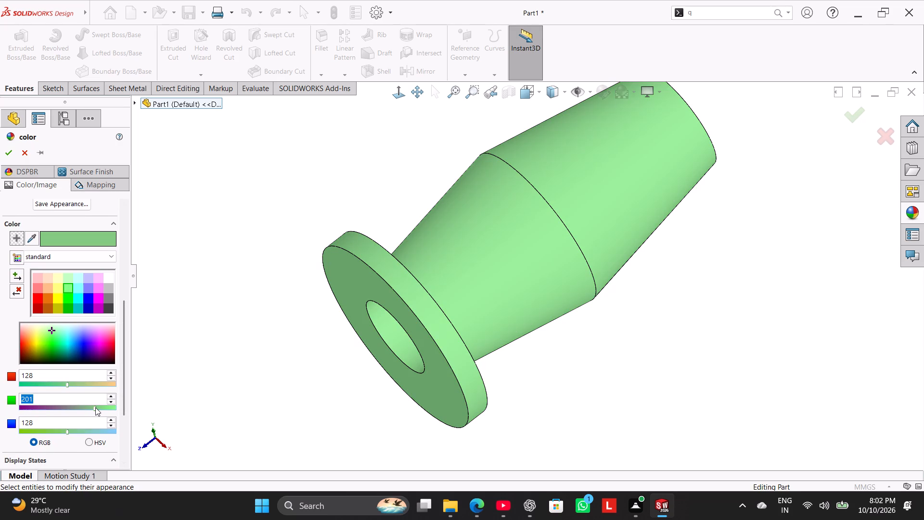
left_click(86, 406)
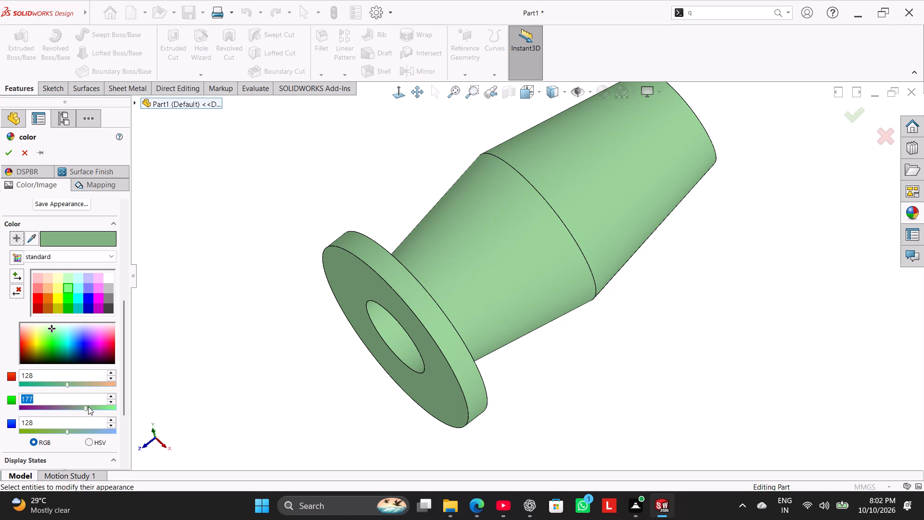
left_click(90, 407)
left_click(76, 432)
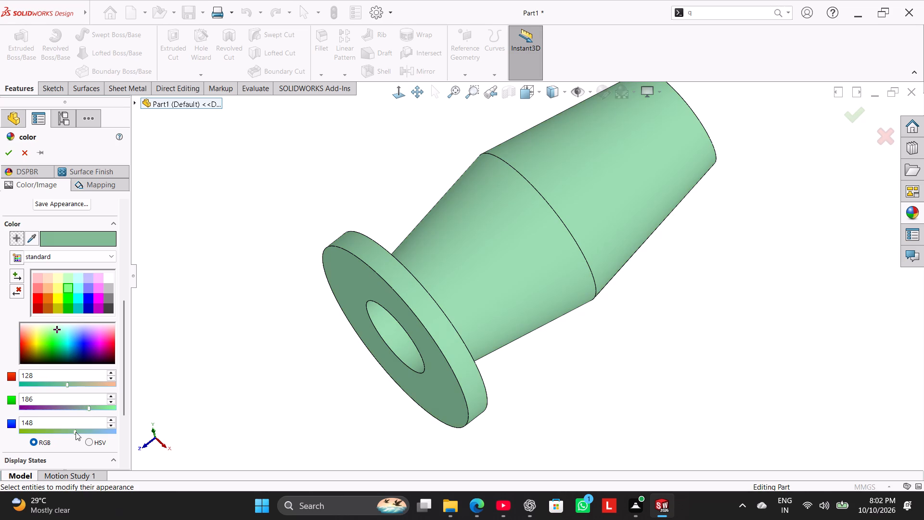
left_click(81, 433)
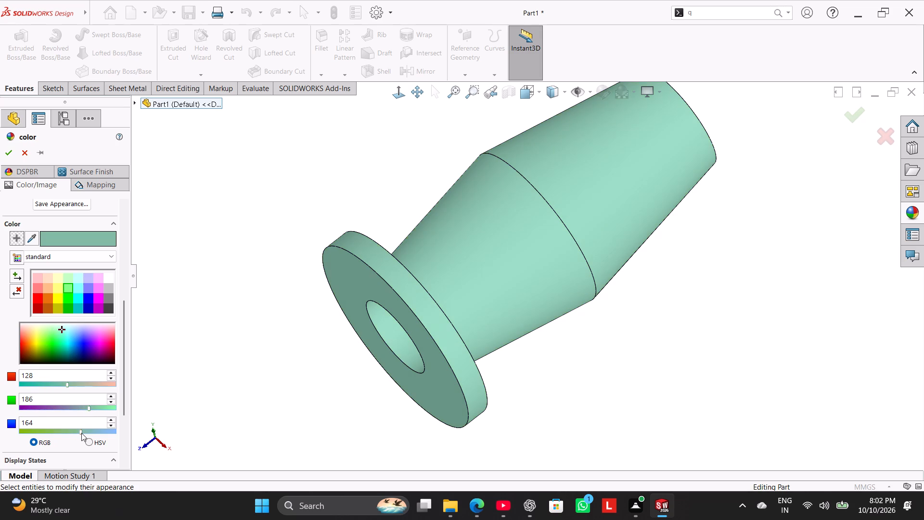
left_click(73, 432)
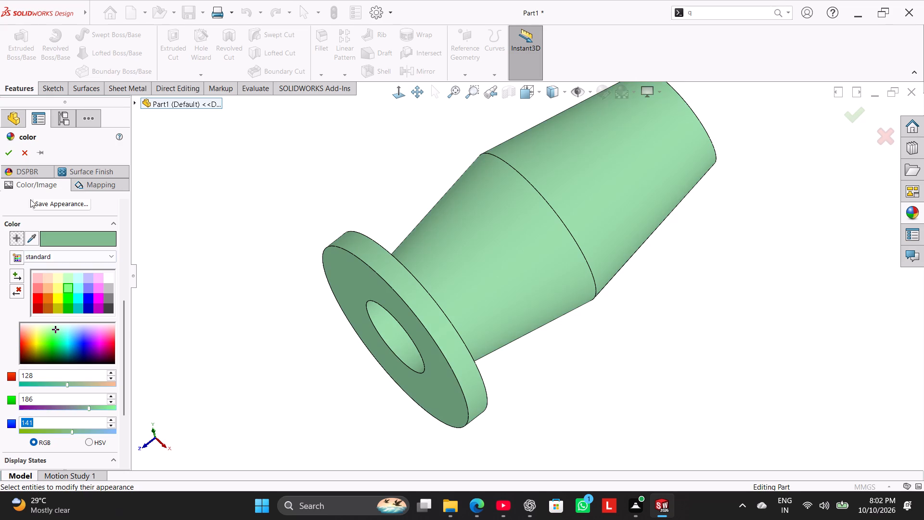
left_click(11, 154)
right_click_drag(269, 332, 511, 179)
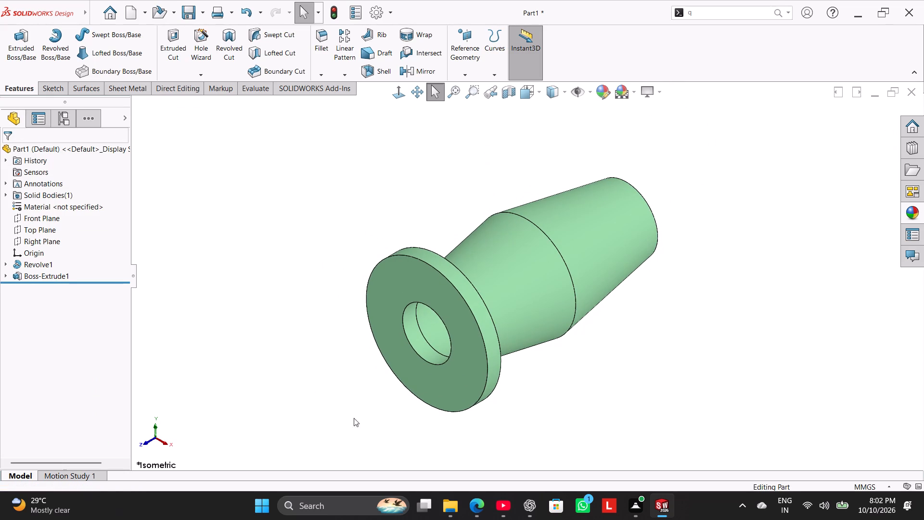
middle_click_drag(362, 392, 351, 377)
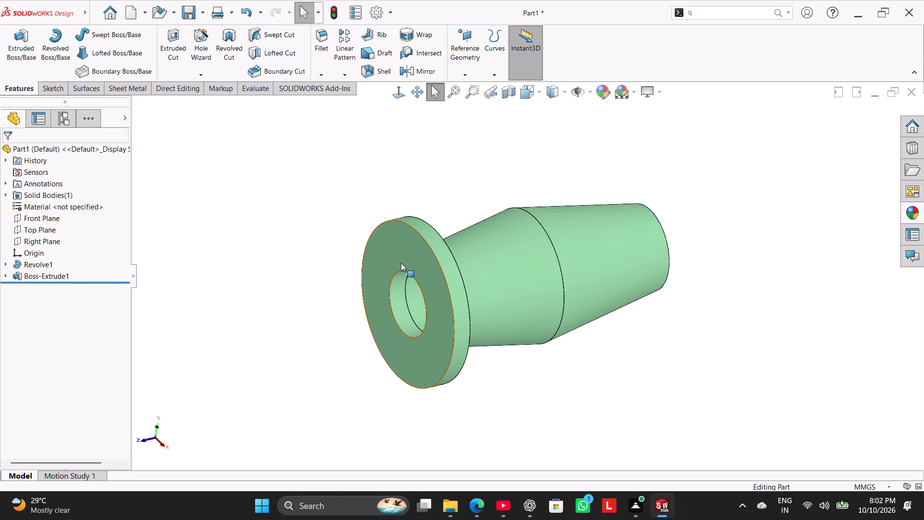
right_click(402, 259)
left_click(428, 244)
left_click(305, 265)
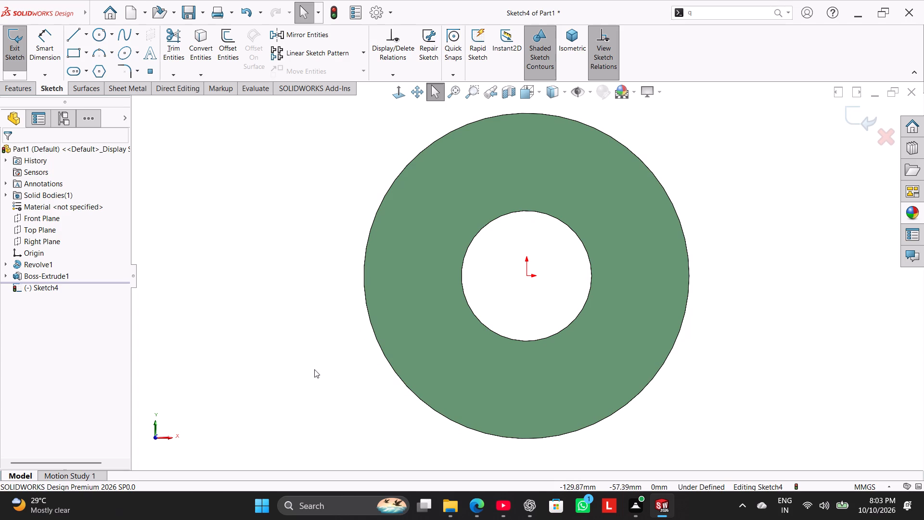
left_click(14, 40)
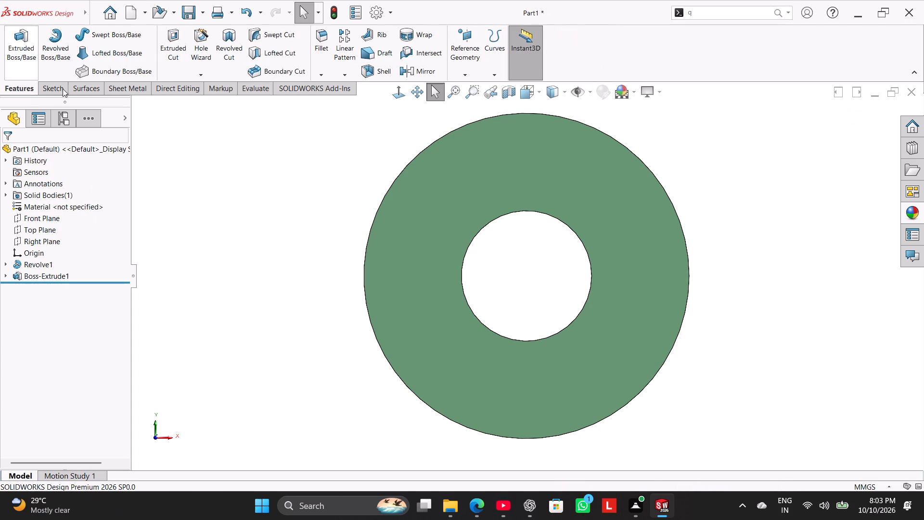
Start the Hole Wizard and specify a plain Hole type with the ISO standard and Drill sizes.
left_click(206, 48)
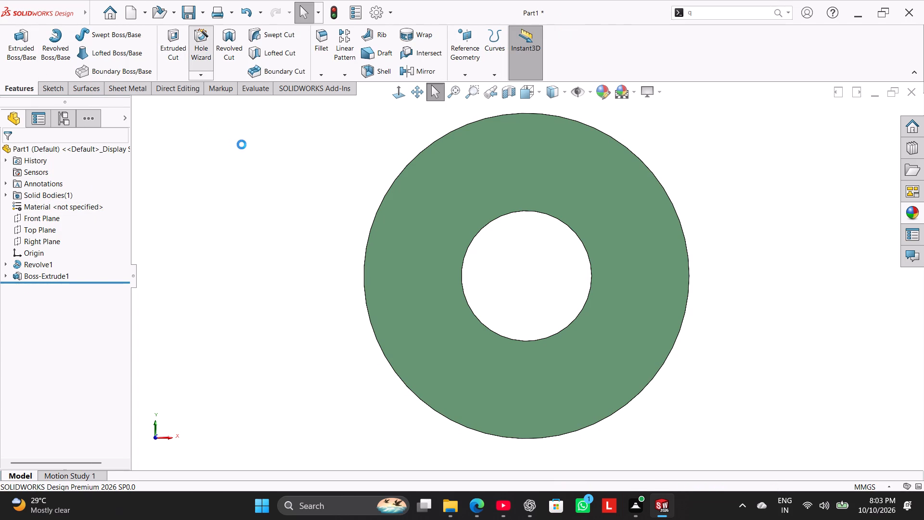
middle_click_drag(334, 159, 313, 223)
scroll(295, 235, "up", 2)
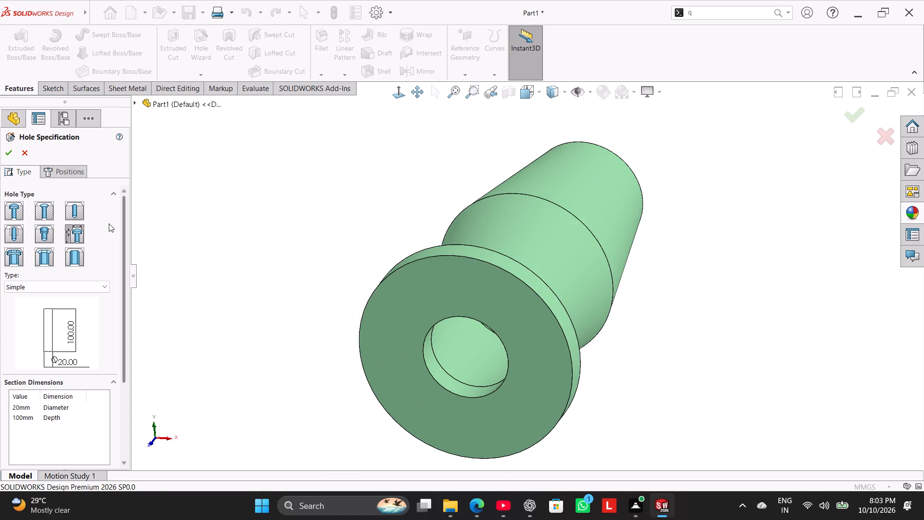
left_click(75, 209)
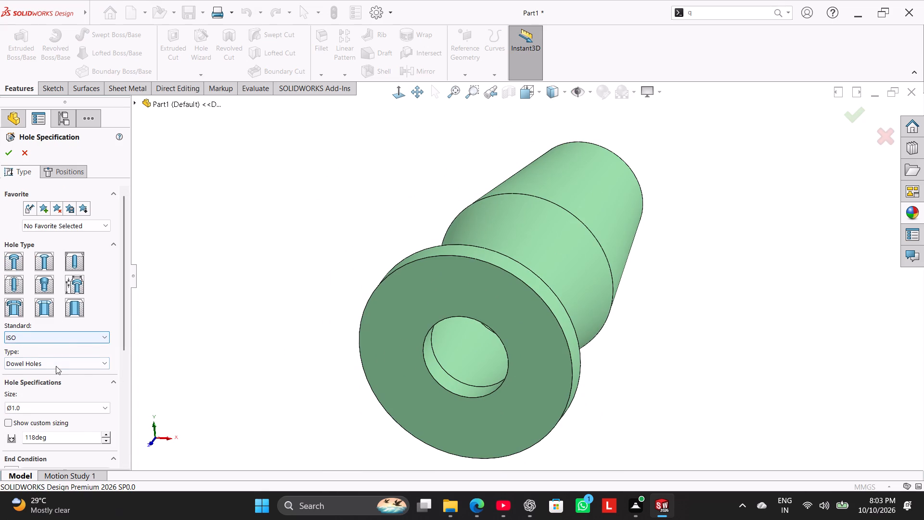
left_click(56, 367)
left_click(51, 382)
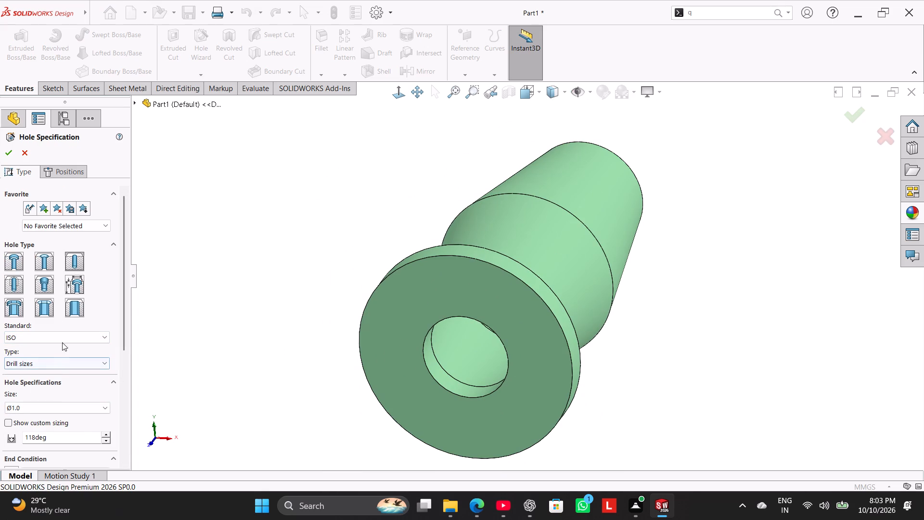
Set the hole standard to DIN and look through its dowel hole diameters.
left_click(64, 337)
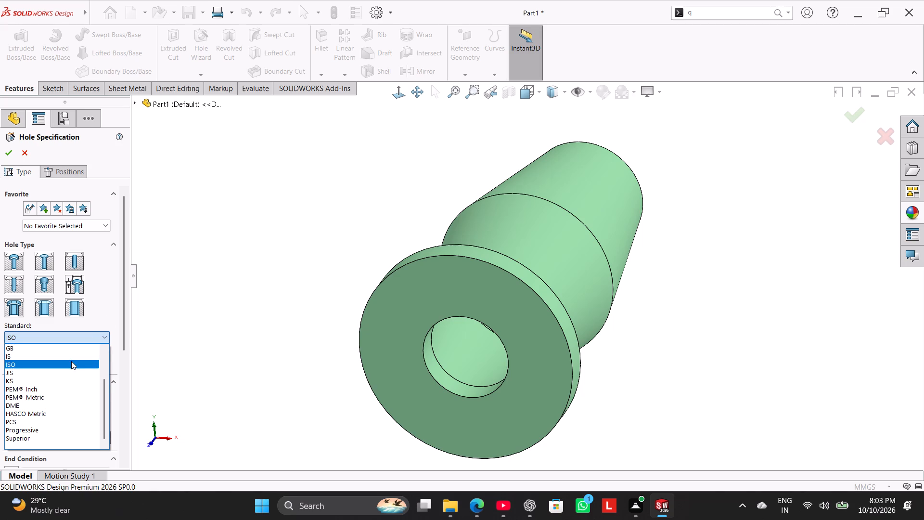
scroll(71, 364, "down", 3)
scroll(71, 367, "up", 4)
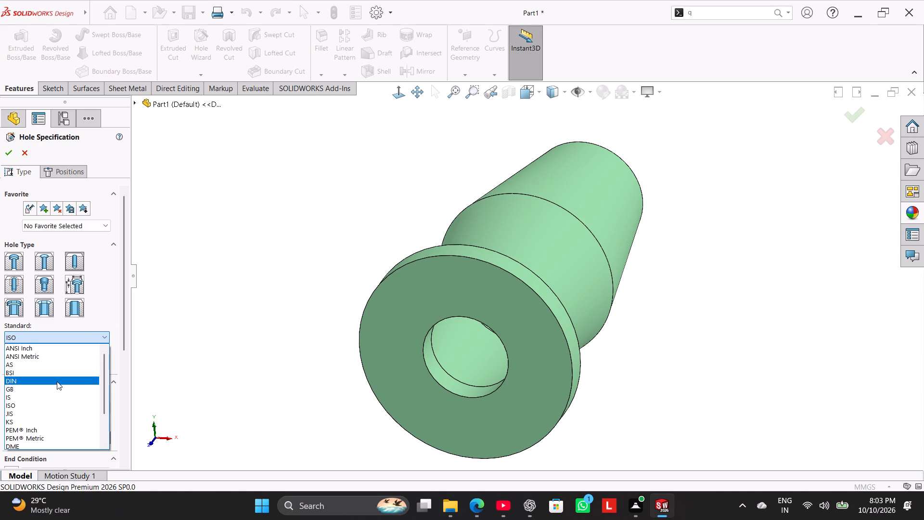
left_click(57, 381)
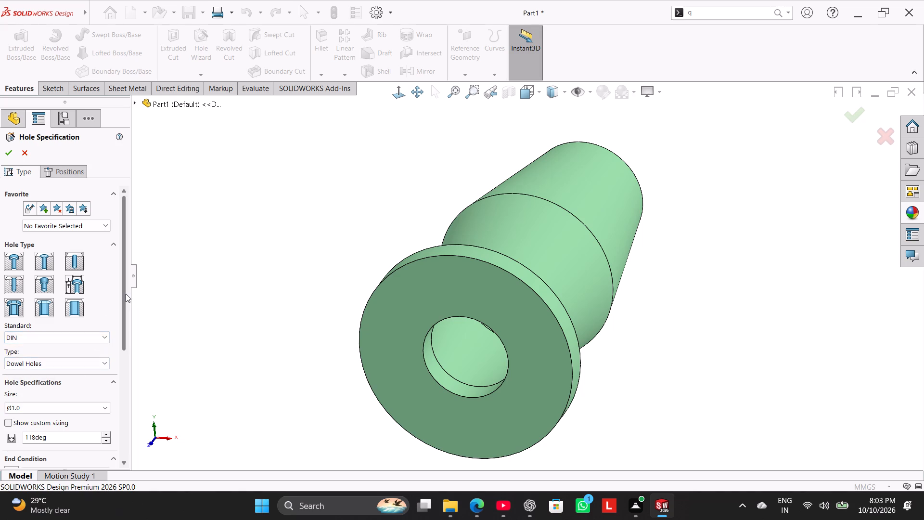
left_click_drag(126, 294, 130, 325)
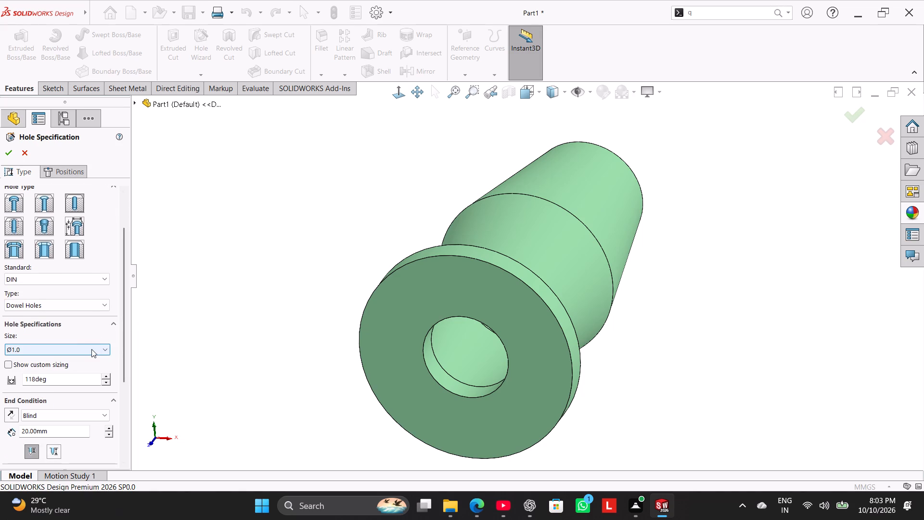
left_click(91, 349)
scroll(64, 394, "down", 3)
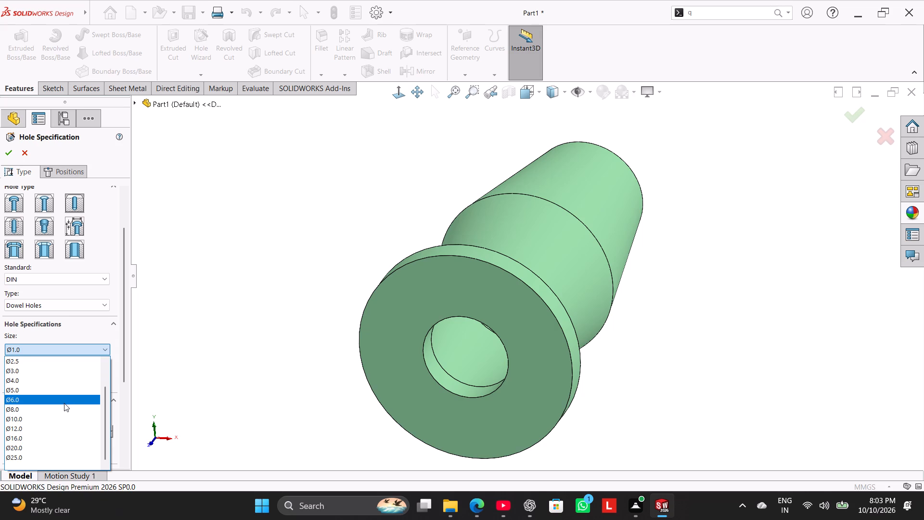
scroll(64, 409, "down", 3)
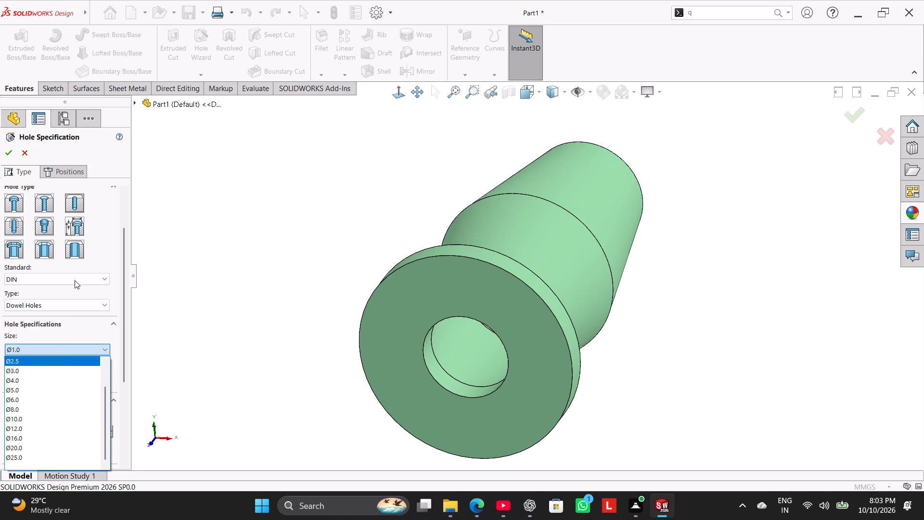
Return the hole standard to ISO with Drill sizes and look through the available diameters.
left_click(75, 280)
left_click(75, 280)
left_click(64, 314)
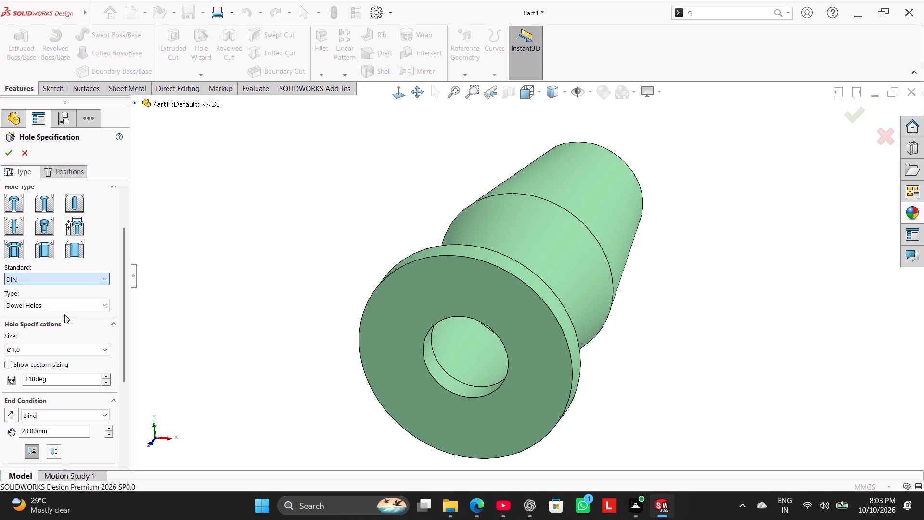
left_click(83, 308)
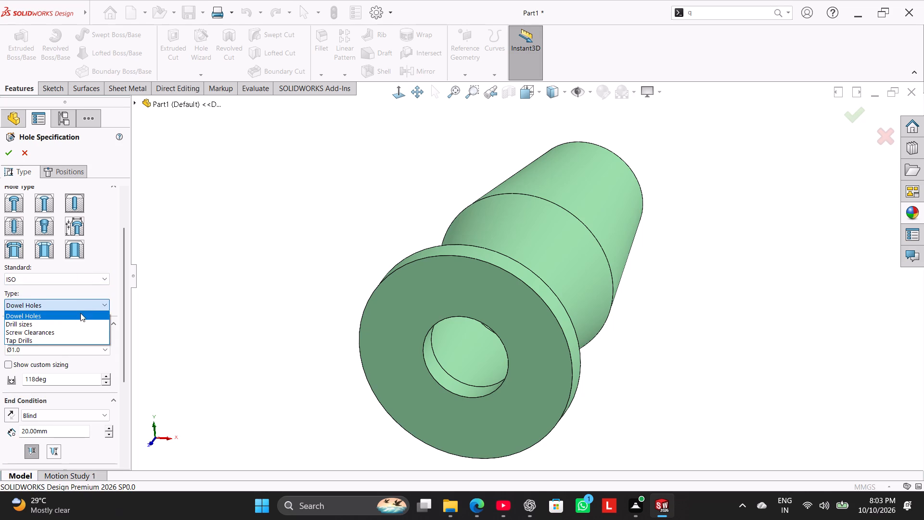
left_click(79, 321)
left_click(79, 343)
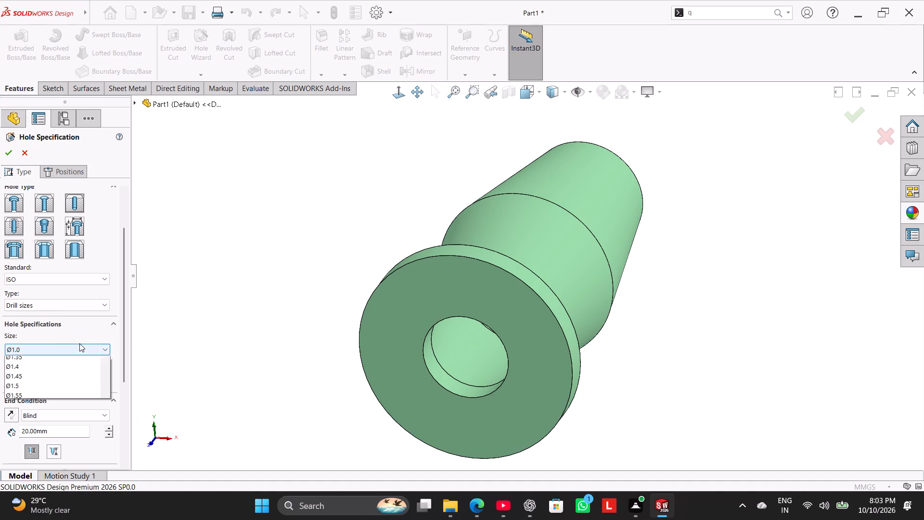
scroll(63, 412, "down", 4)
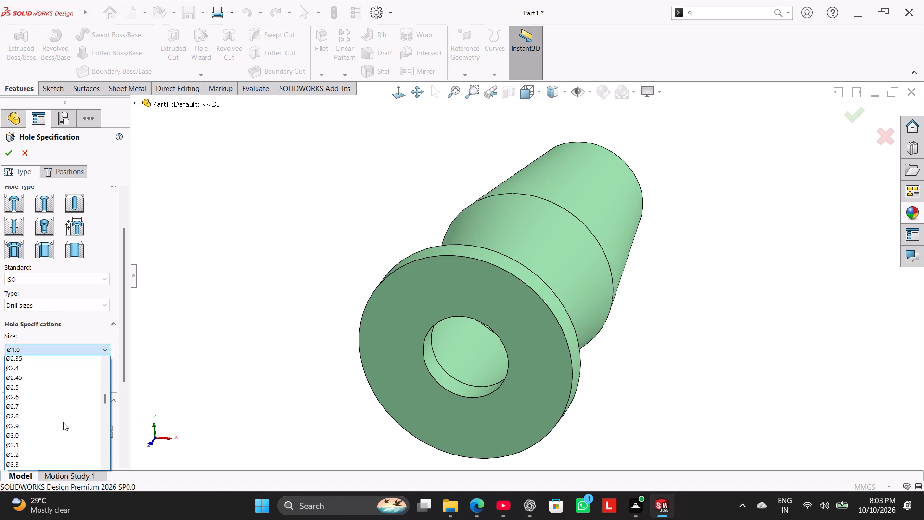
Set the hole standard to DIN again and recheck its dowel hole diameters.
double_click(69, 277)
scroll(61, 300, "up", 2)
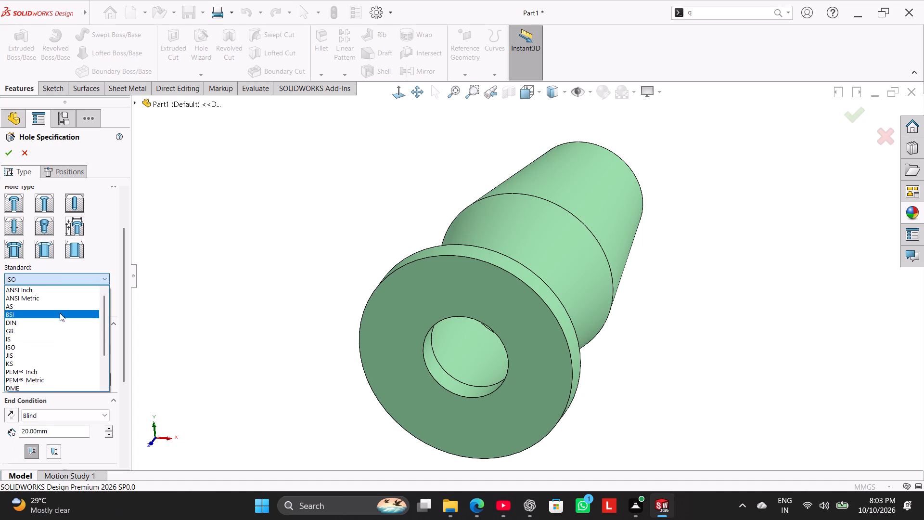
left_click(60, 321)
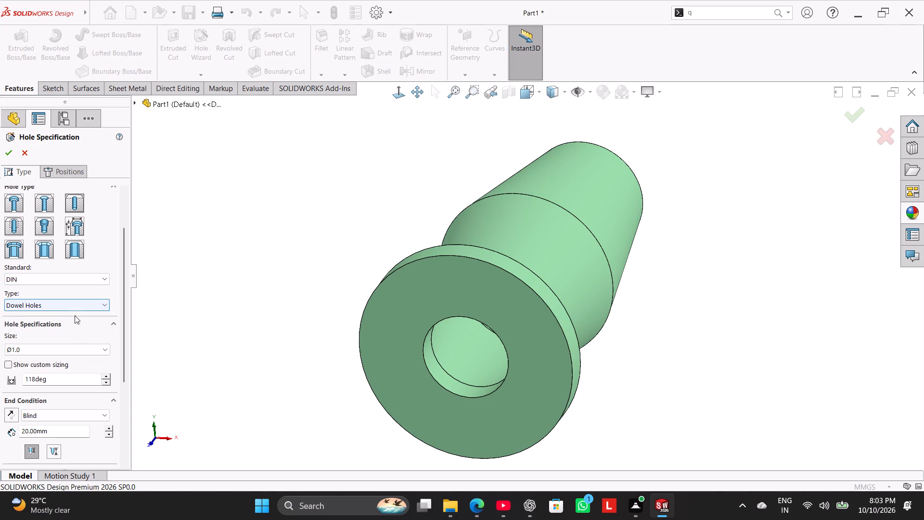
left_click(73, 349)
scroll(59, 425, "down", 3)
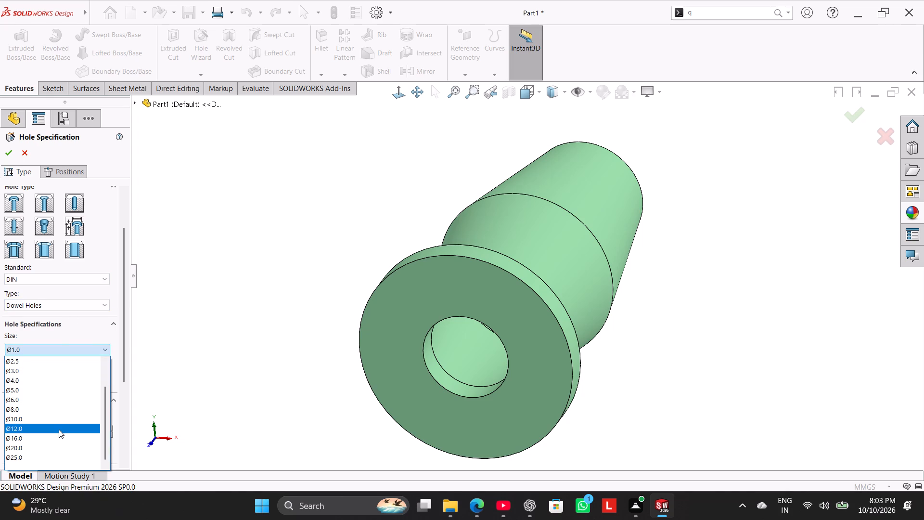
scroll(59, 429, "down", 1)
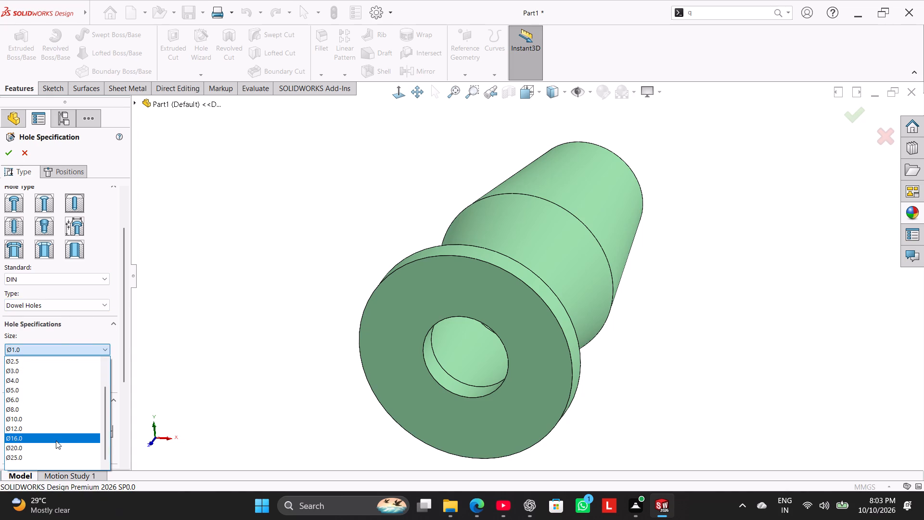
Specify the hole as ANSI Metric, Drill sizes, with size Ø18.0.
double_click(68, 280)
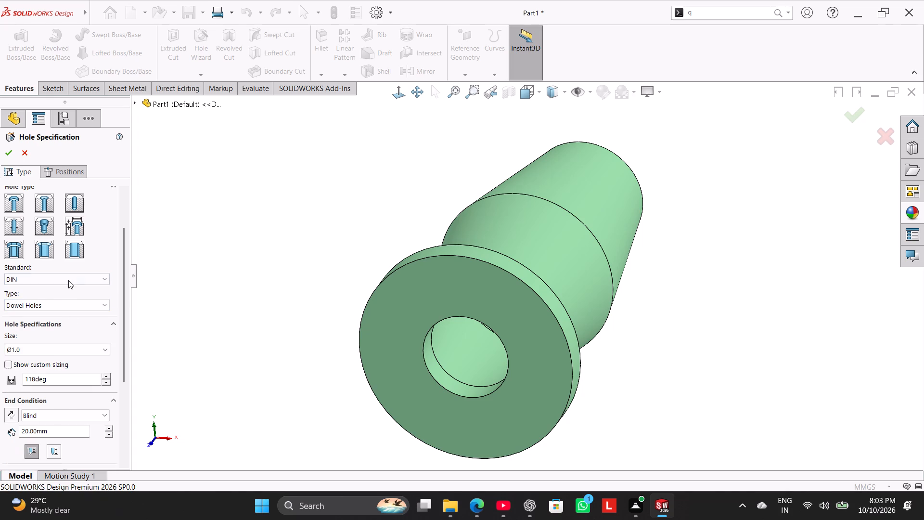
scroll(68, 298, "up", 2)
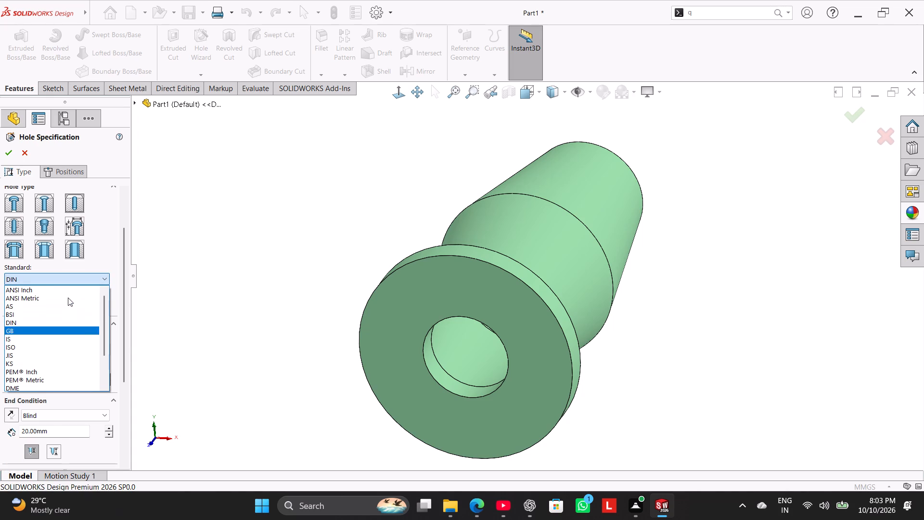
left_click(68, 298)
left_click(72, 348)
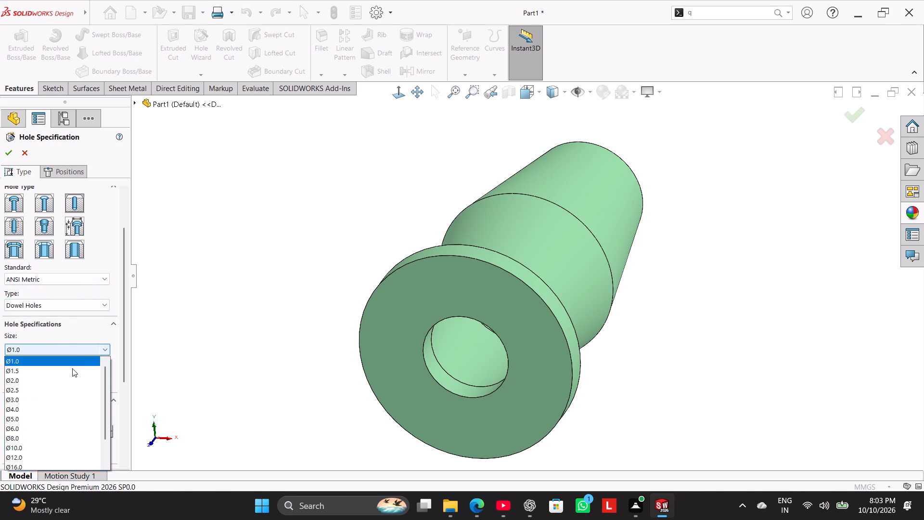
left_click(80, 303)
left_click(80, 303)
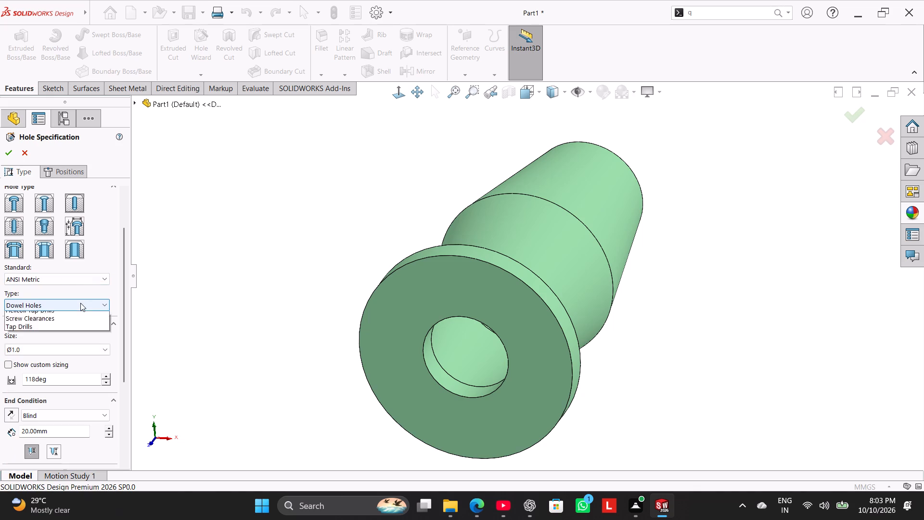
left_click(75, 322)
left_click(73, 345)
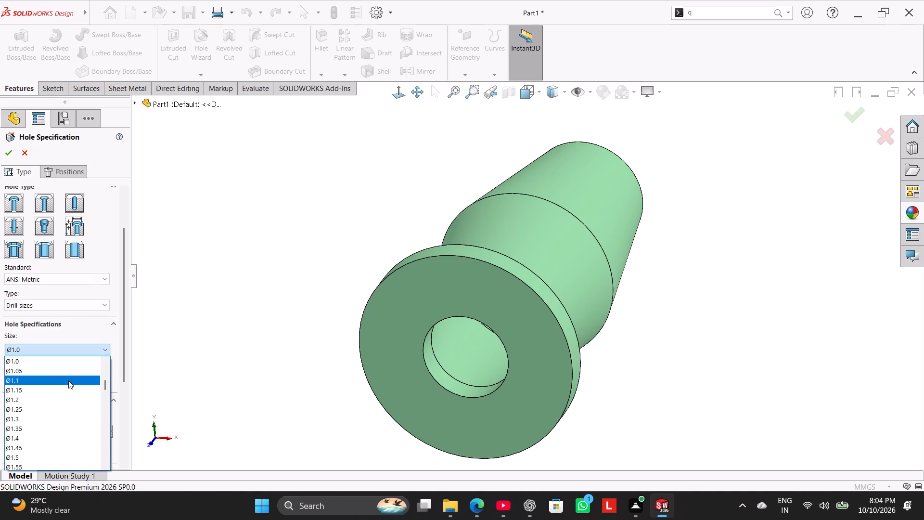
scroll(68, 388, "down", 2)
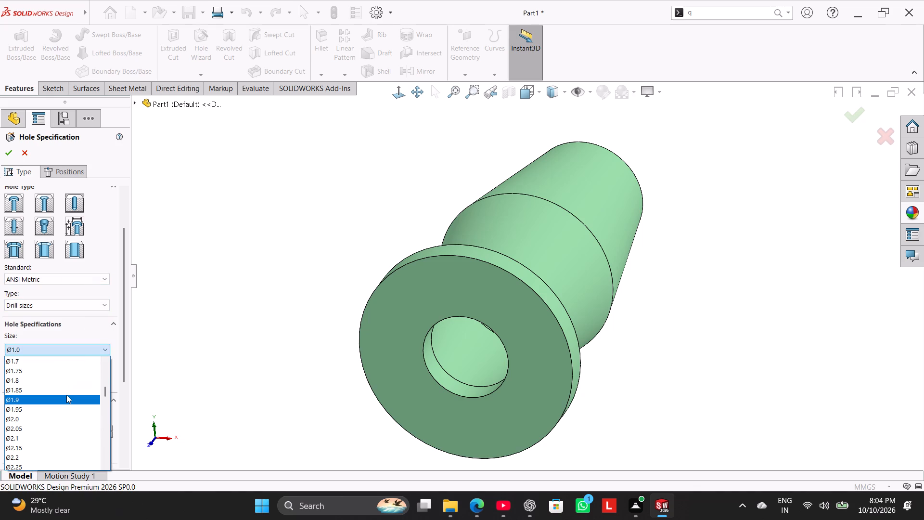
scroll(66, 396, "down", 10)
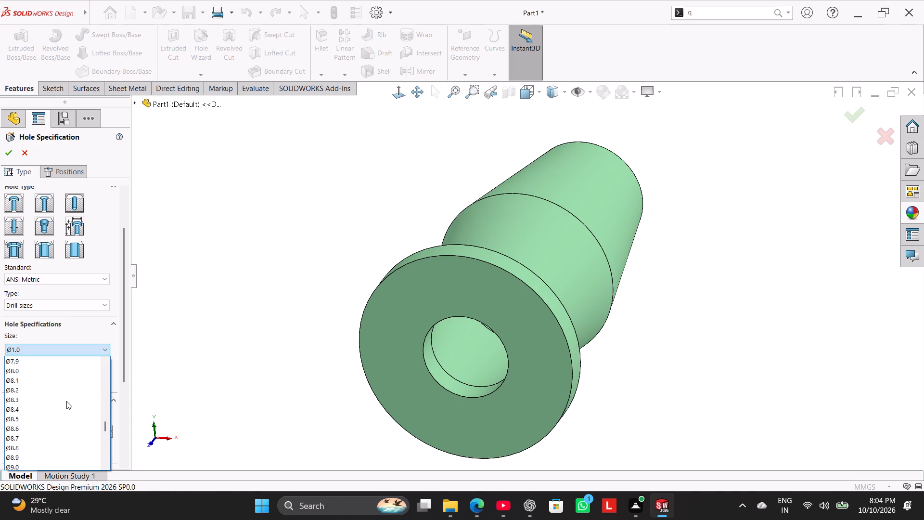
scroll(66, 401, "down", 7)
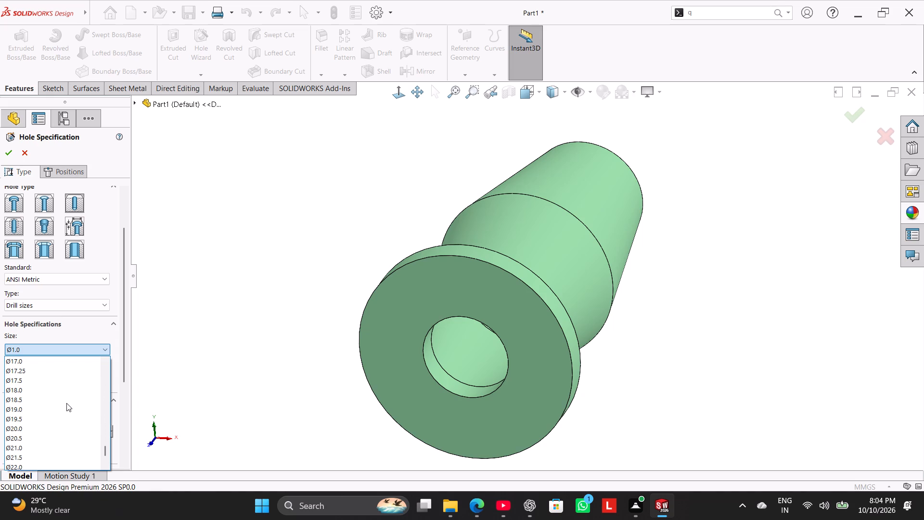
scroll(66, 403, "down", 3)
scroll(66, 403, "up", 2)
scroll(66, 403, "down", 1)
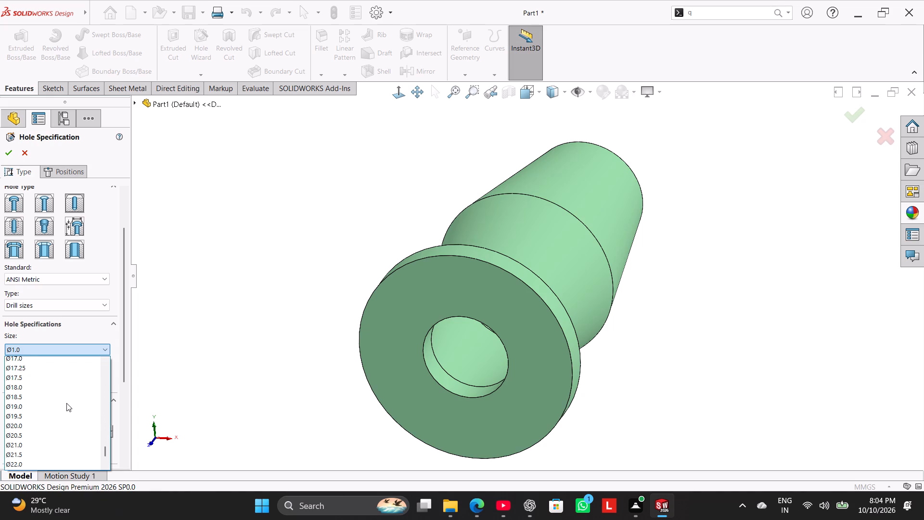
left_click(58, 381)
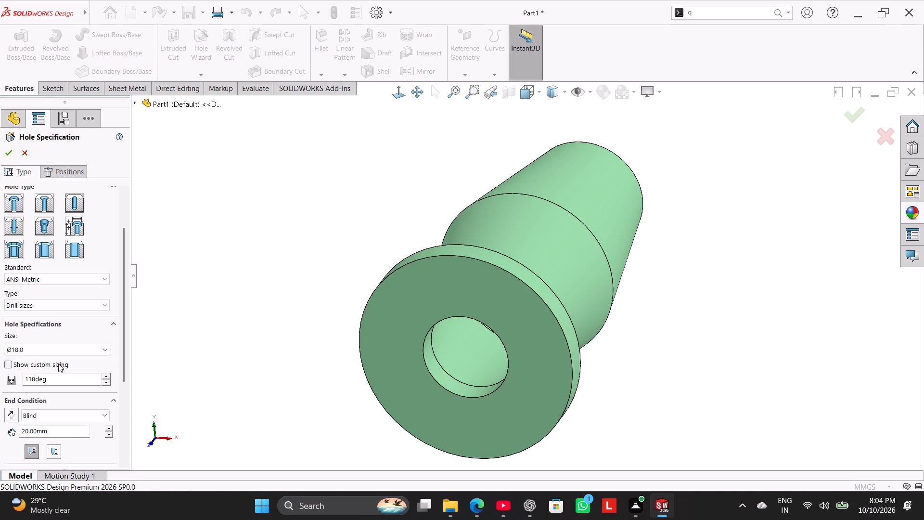
Set the hole standard to ISO and look through its dowel hole diameters.
left_click(70, 279)
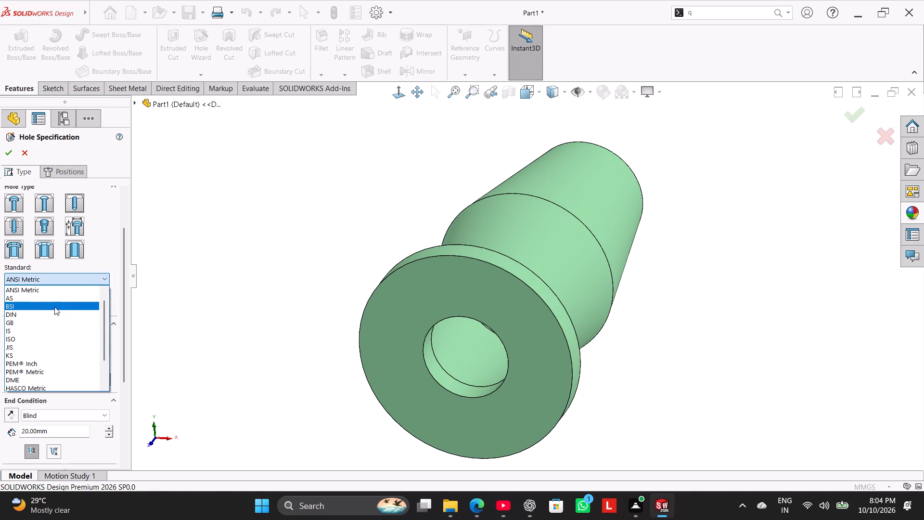
left_click(49, 338)
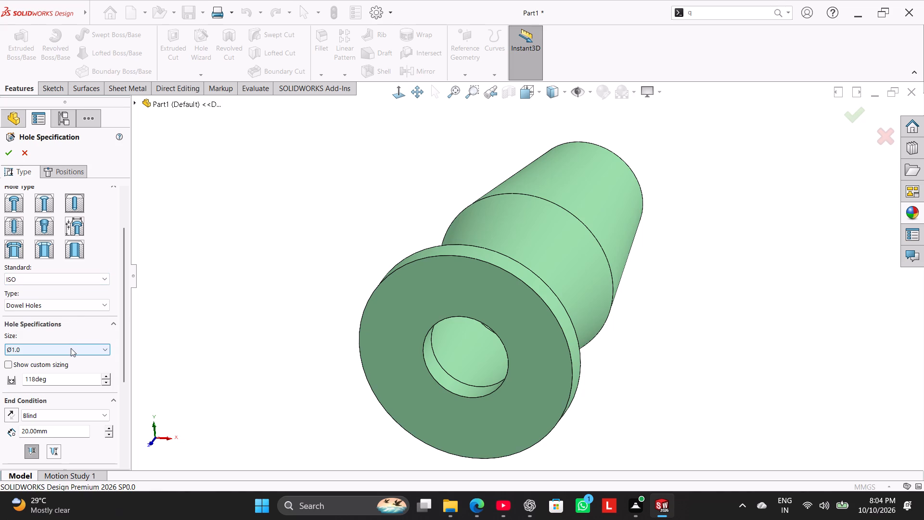
left_click(71, 349)
scroll(51, 411, "down", 6)
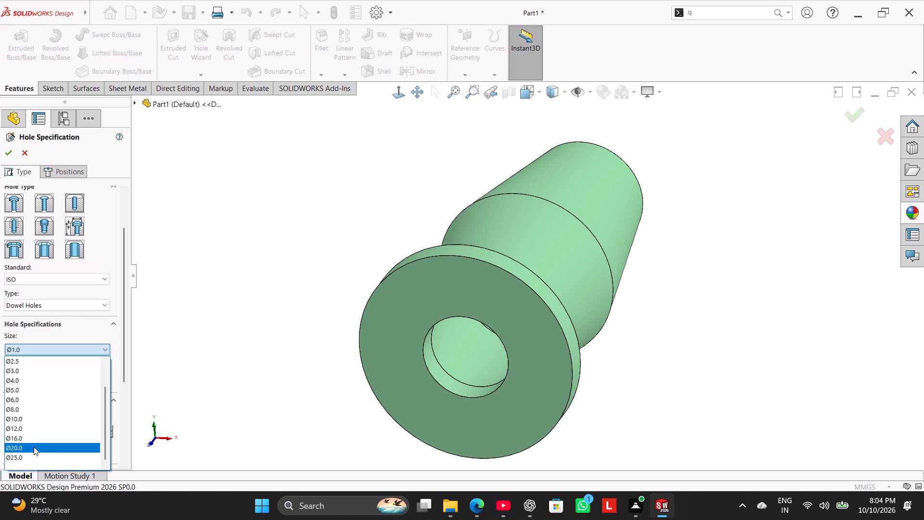
Change the ISO hole type to Drill sizes with size Ø18.0.
double_click(70, 307)
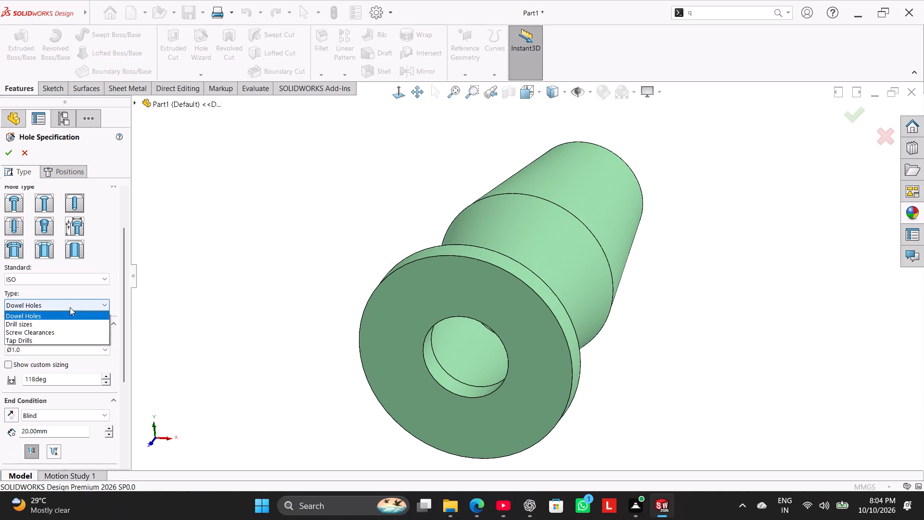
left_click(69, 323)
left_click(70, 354)
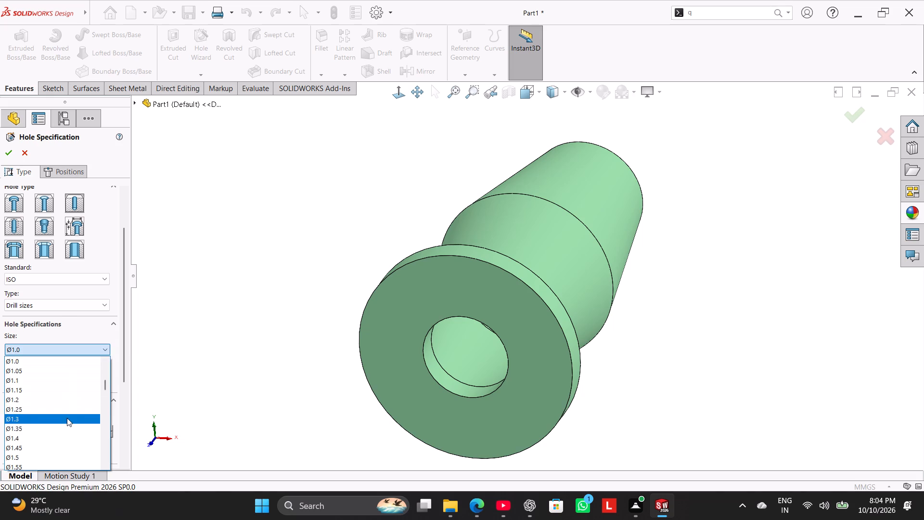
scroll(64, 434, "down", 2)
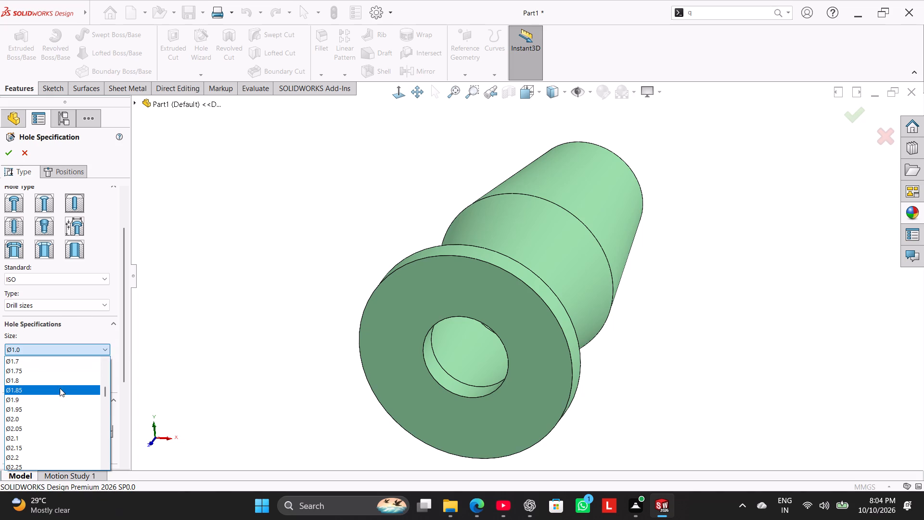
scroll(65, 410, "down", 12)
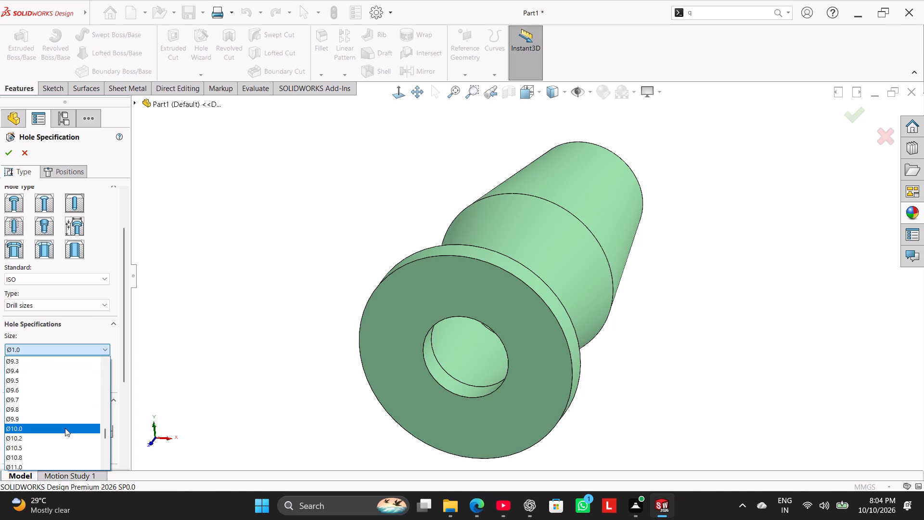
scroll(65, 428, "down", 10)
scroll(65, 428, "up", 2)
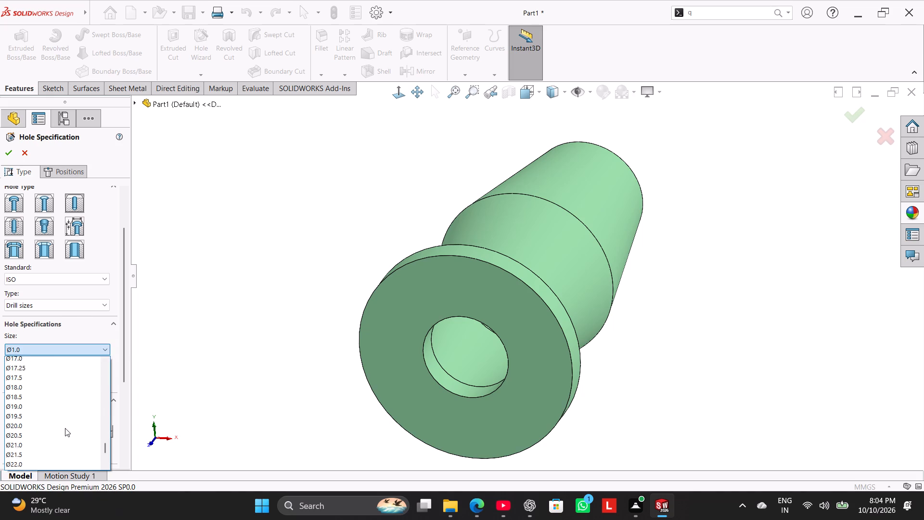
scroll(65, 428, "down", 2)
scroll(65, 428, "up", 1)
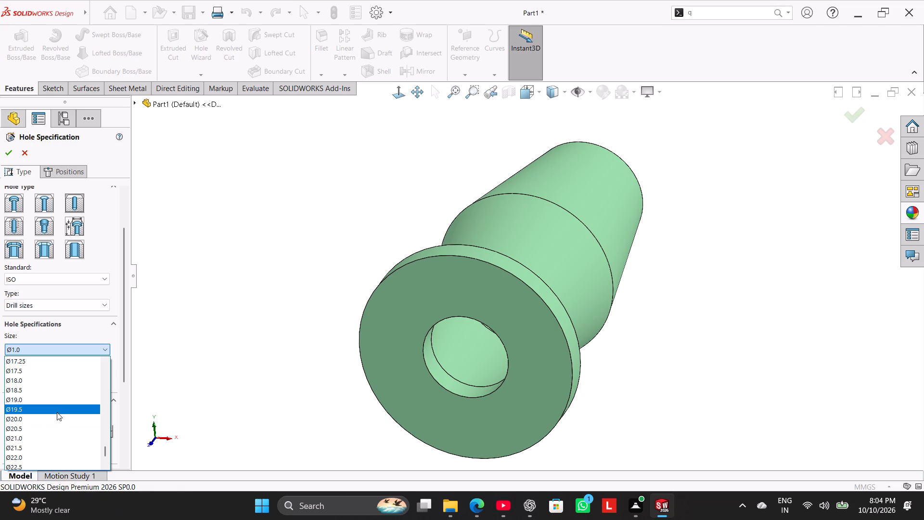
left_click(60, 383)
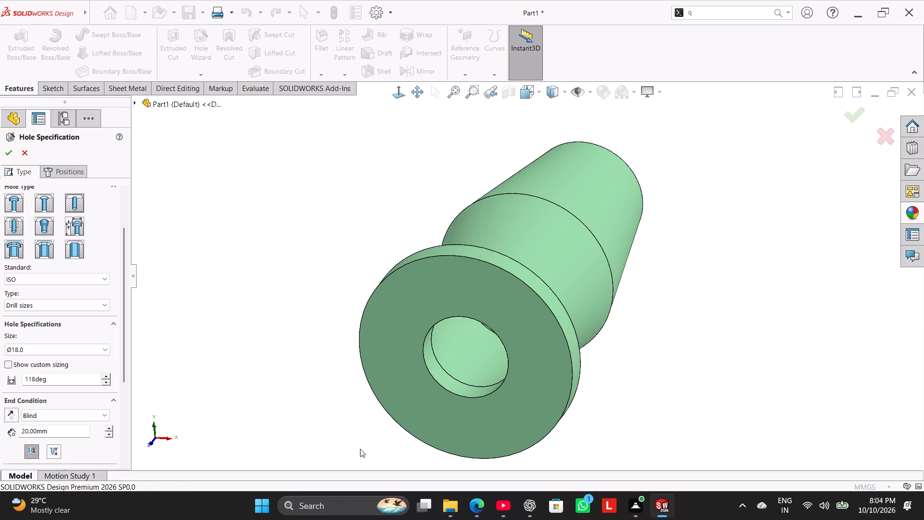
Set the hole's end condition to Up To Next.
left_click_drag(120, 320, 122, 340)
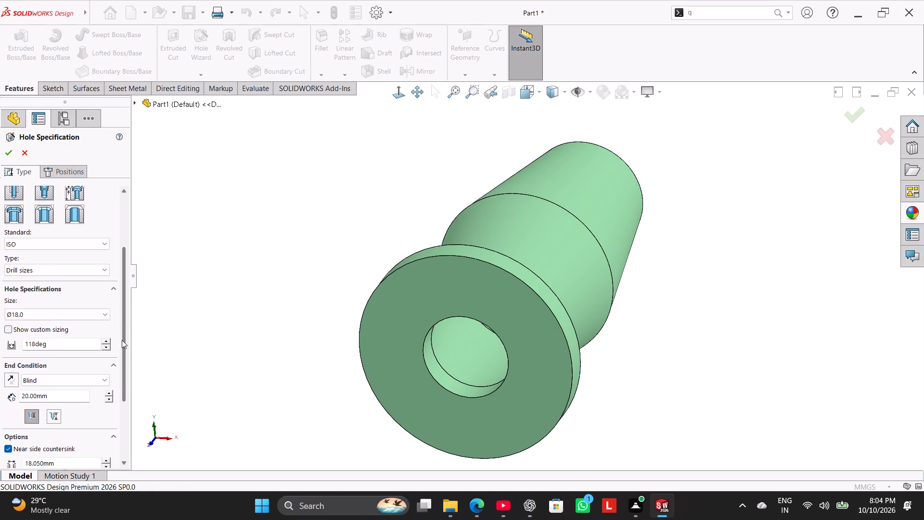
left_click_drag(122, 340, 116, 378)
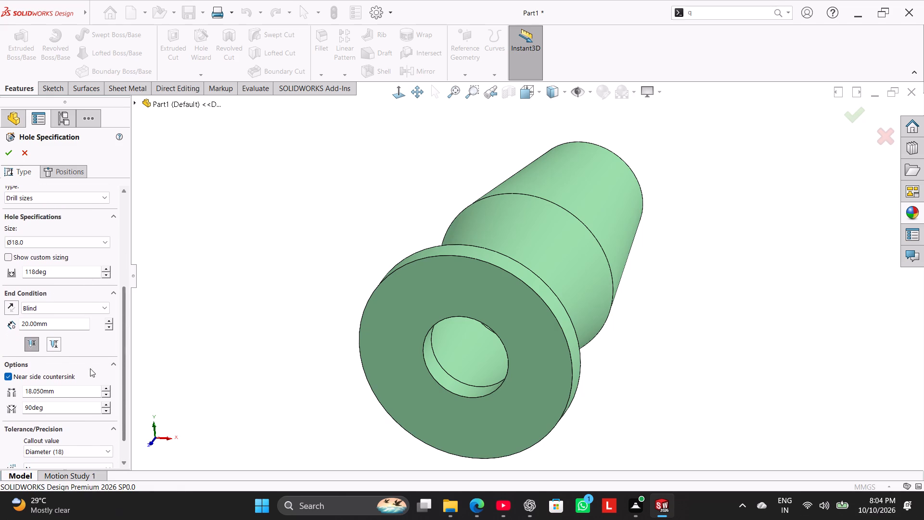
left_click(77, 308)
left_click(75, 336)
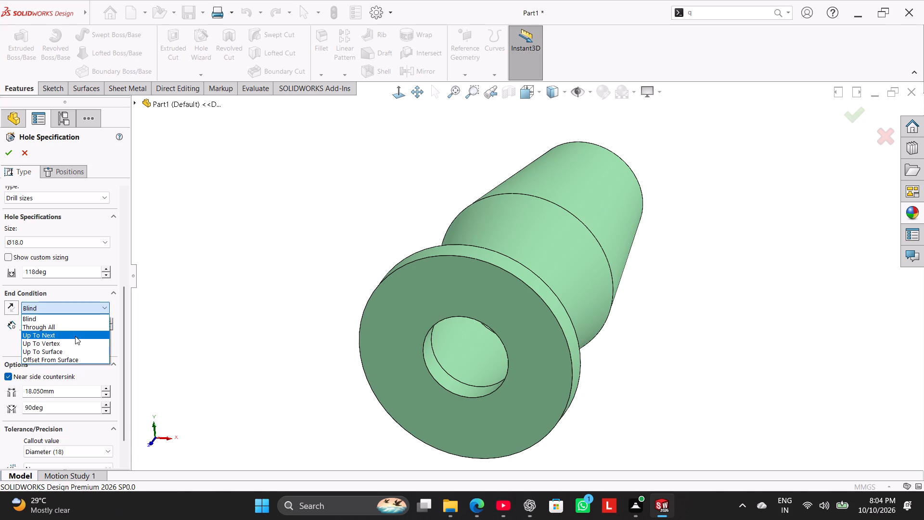
left_click_drag(123, 314, 123, 372)
Choose the flange's flat face for the hole positions and sketch a circle about 145 mm in diameter centred on the origin.
left_click(74, 171)
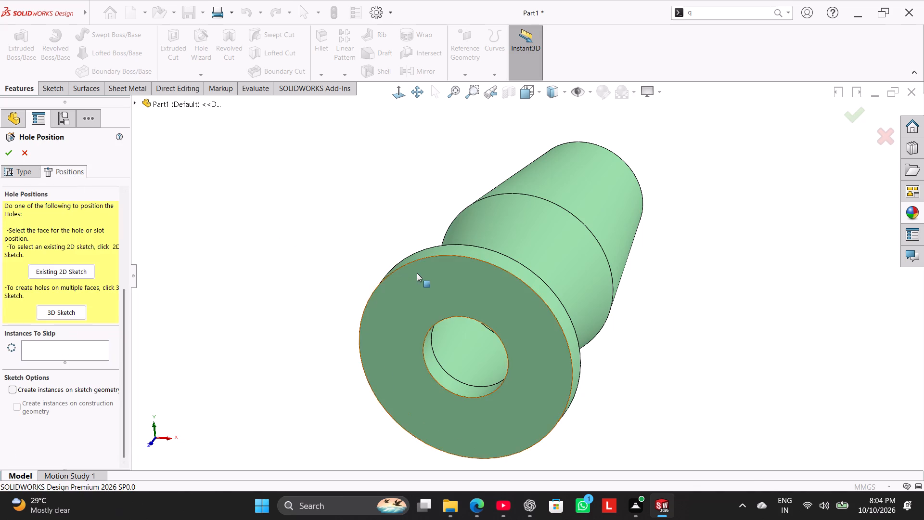
left_click(422, 274)
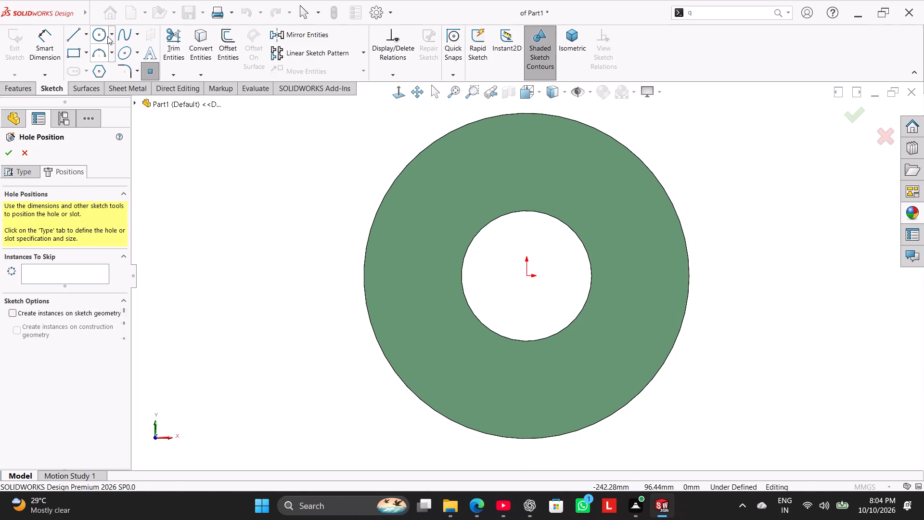
left_click(112, 36)
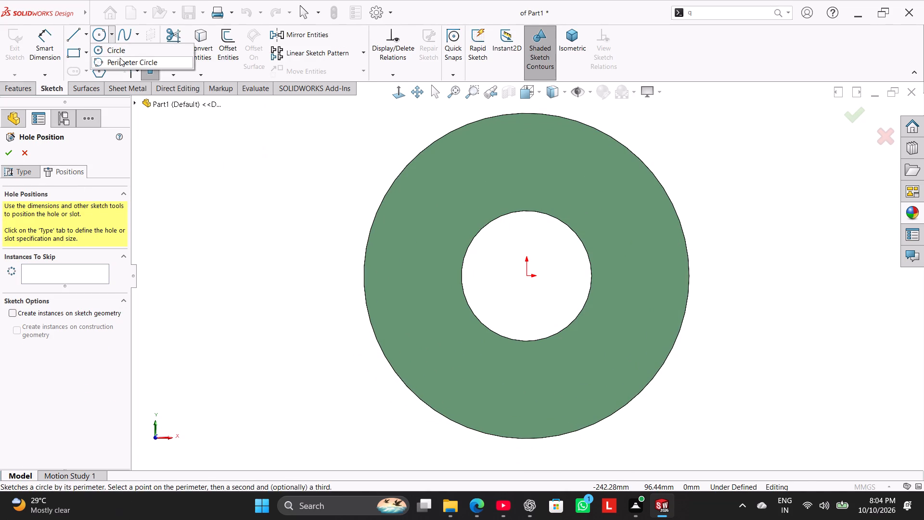
left_click(103, 34)
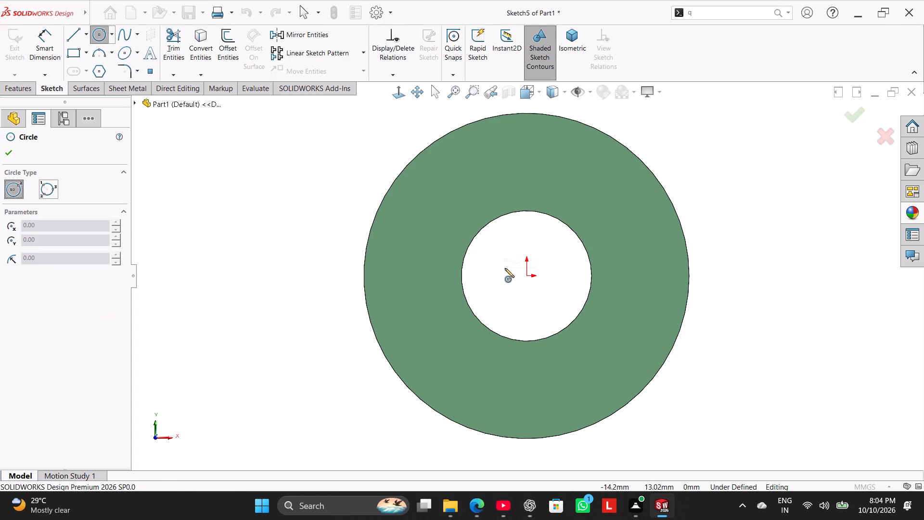
left_click(528, 277)
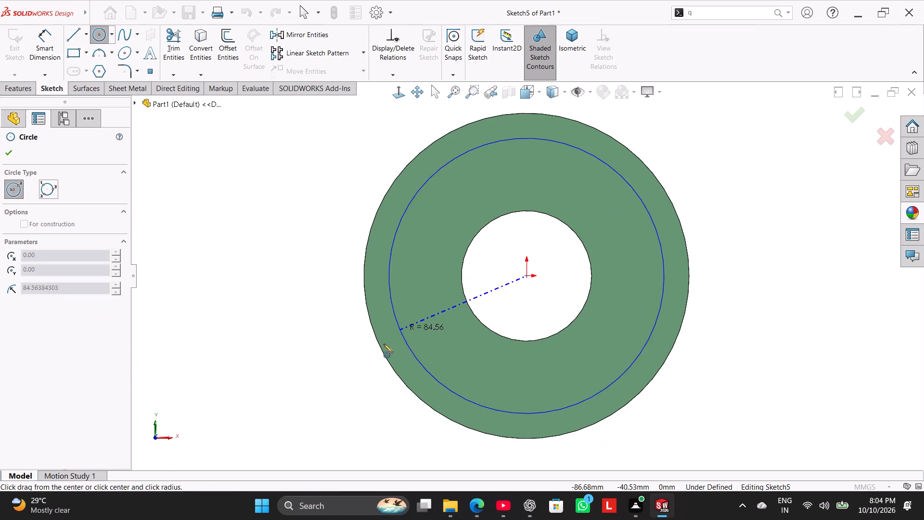
left_click(503, 392)
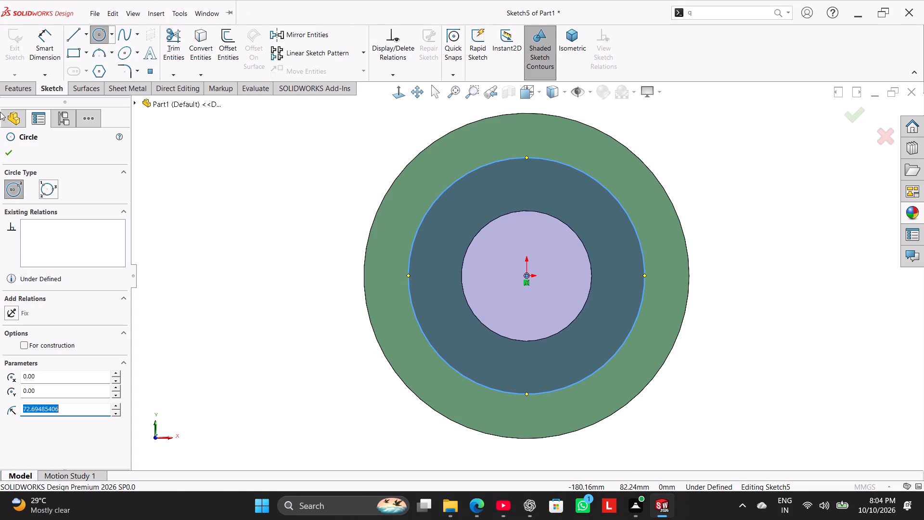
right_click(337, 187)
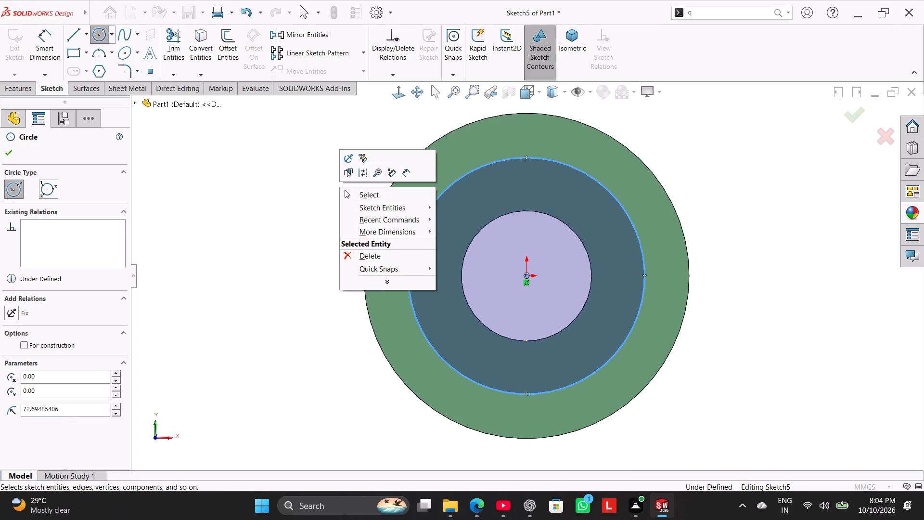
Dimension the positioning circle's diameter to 160 mm.
left_click(54, 38)
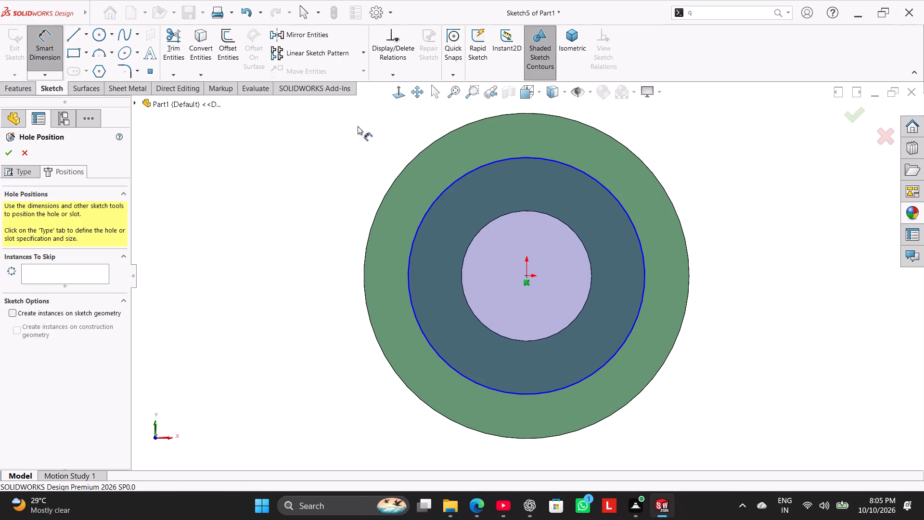
left_click(456, 179)
left_click(327, 145)
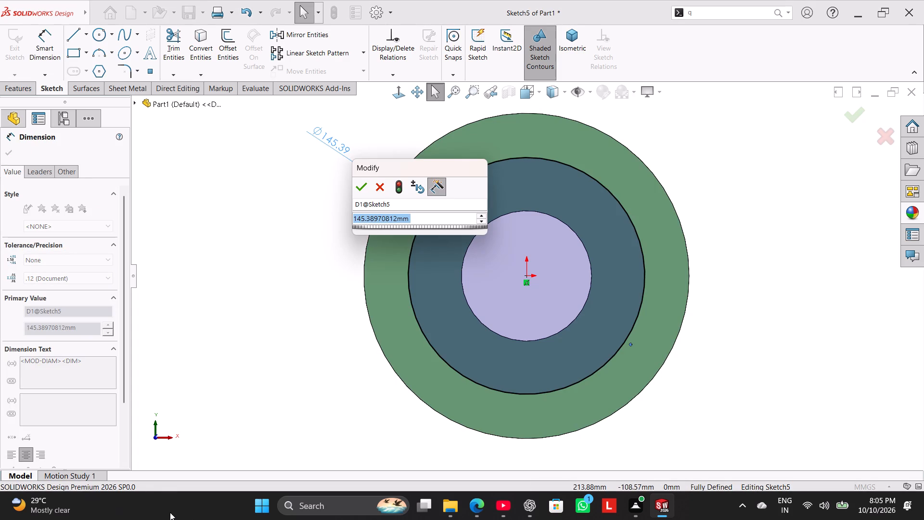
type("160")
key("Return")
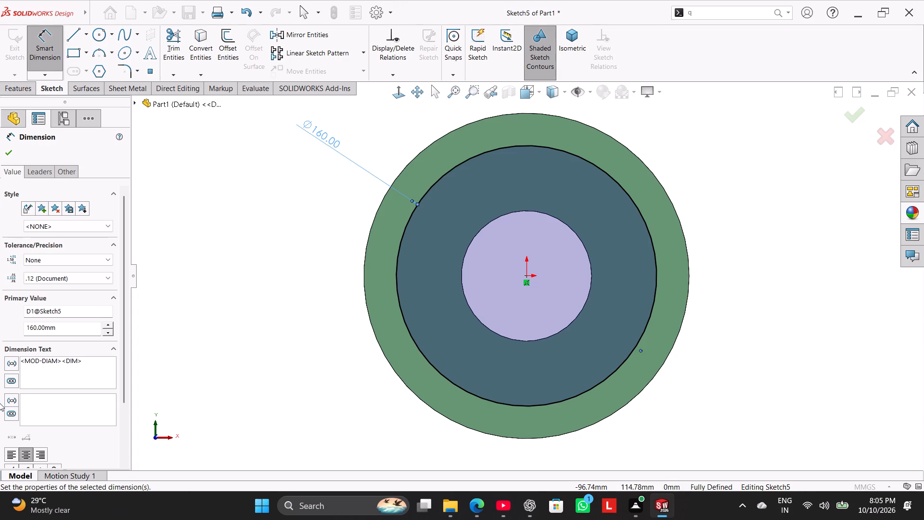
Convert the 160 mm circle to construction geometry.
right_click(399, 279)
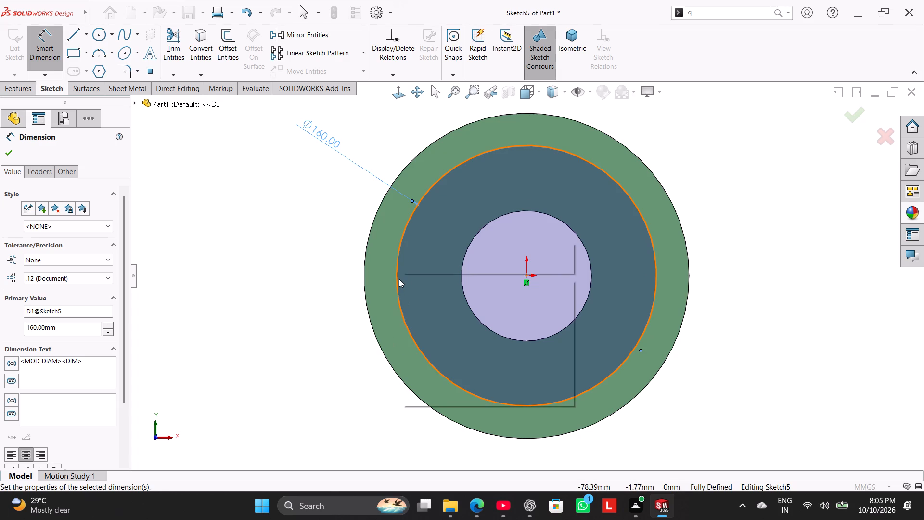
left_click(429, 263)
left_click(350, 236)
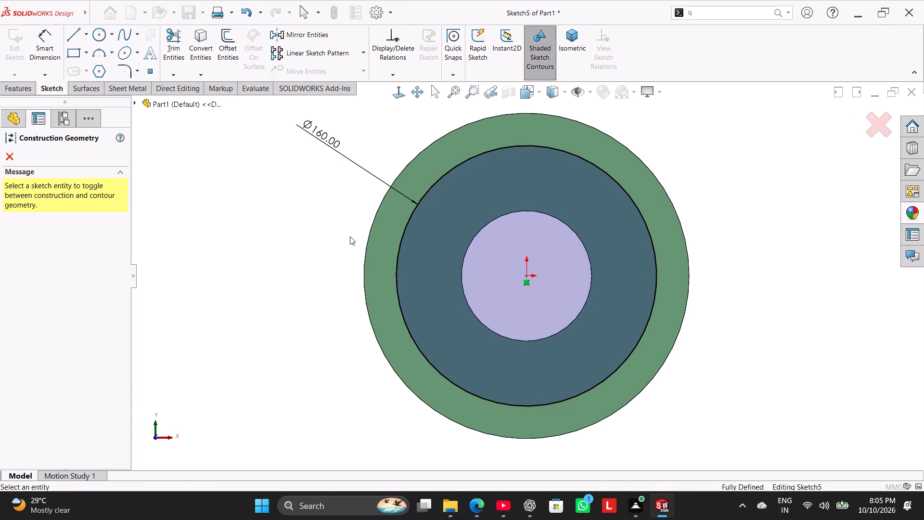
right_click(350, 236)
left_click(381, 278)
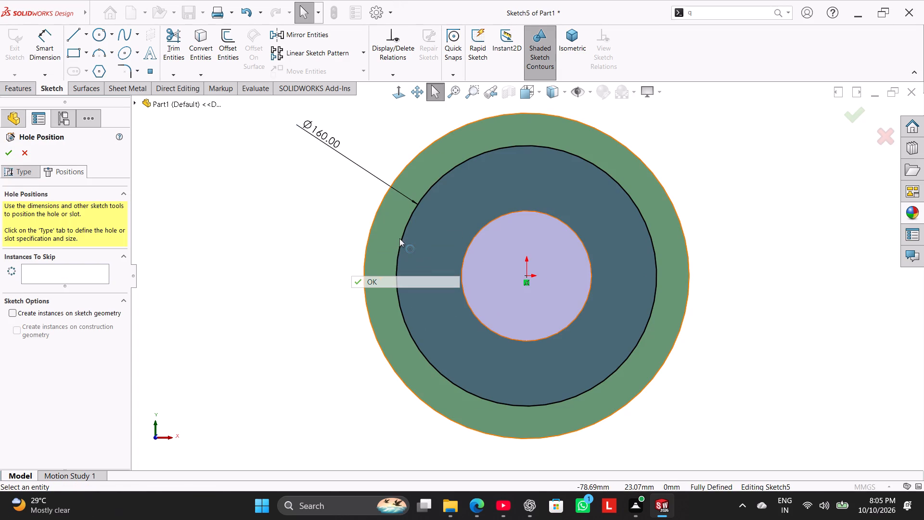
right_click(400, 238)
left_click(425, 226)
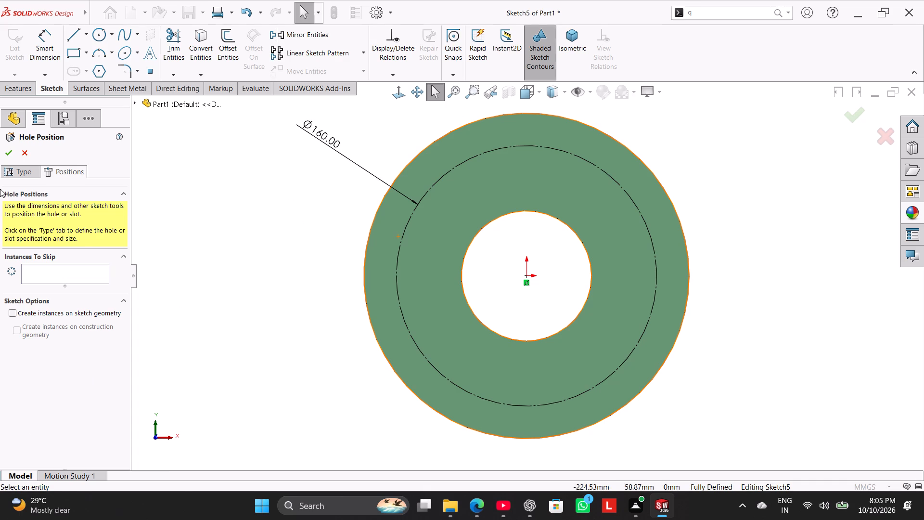
Place a hole point on the 160 mm construction circle, directly above the origin.
left_click(151, 70)
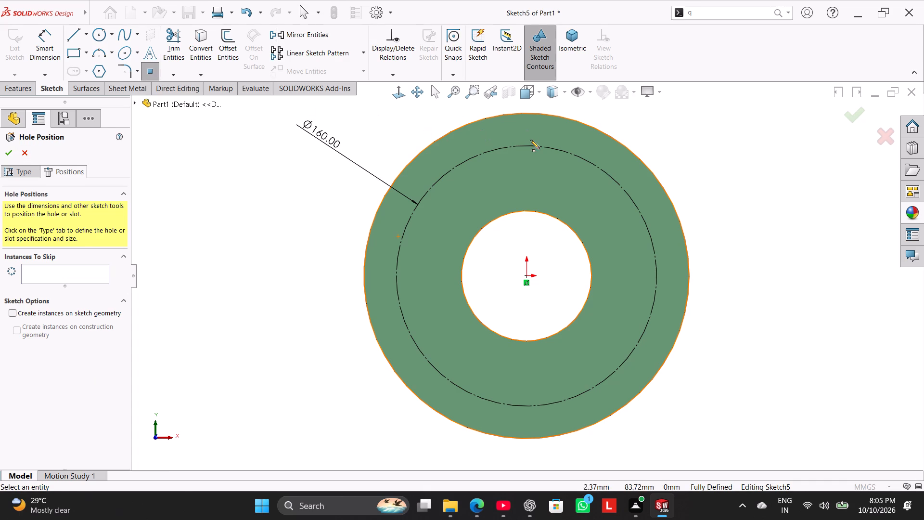
left_click(526, 145)
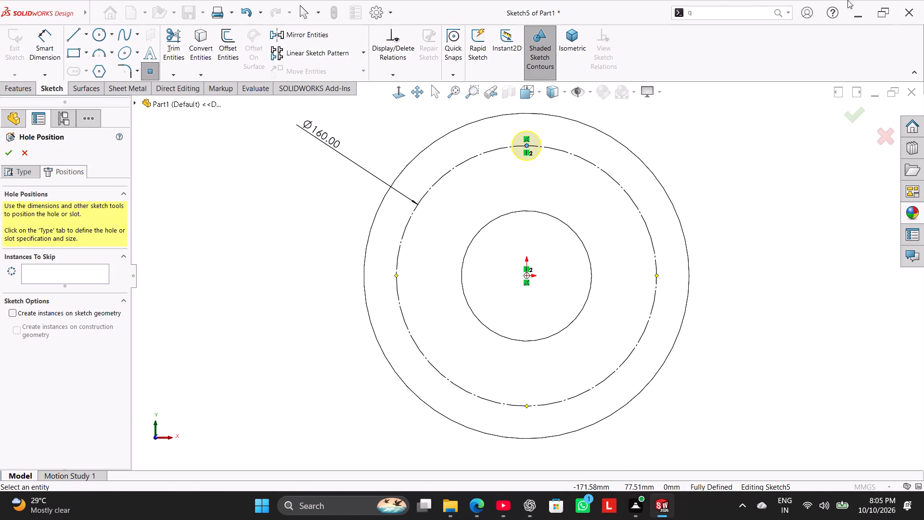
Circular-pattern the hole point about the origin into 6 equally spaced instances over 360° and finish the Ø18 holes.
left_click(364, 54)
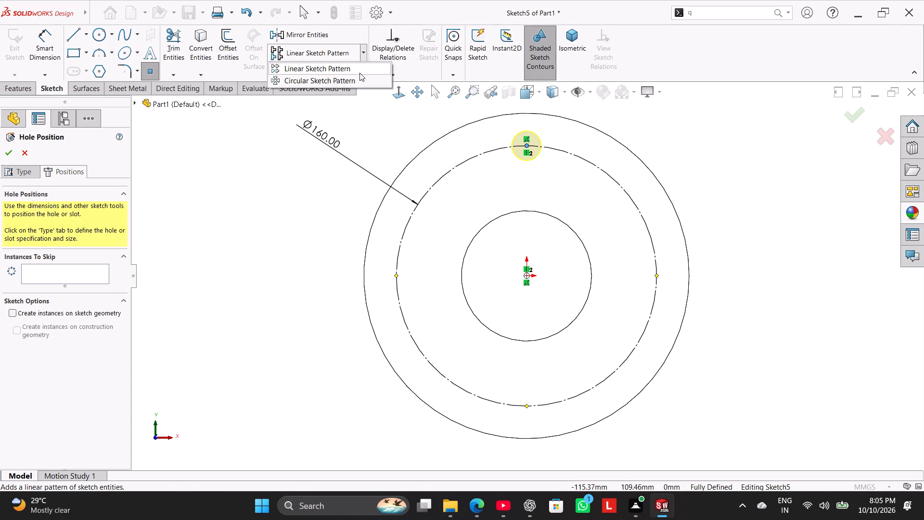
left_click(359, 79)
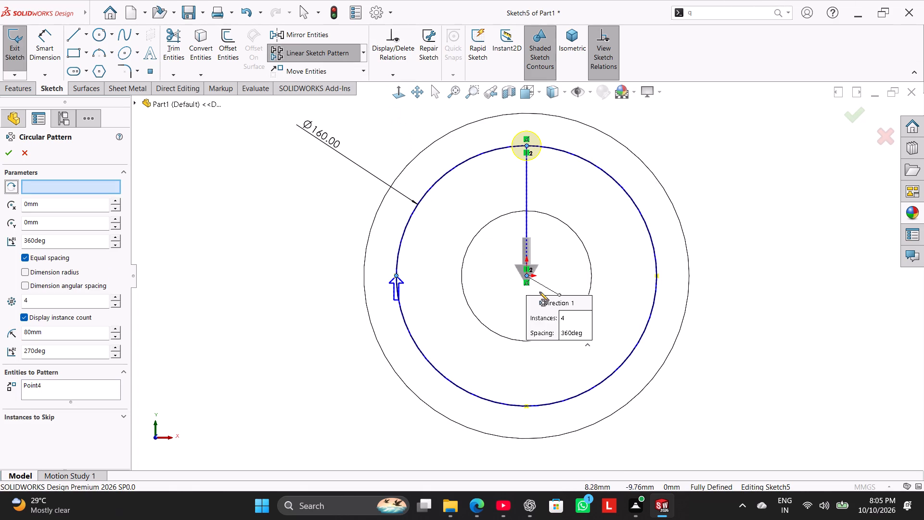
left_click(525, 276)
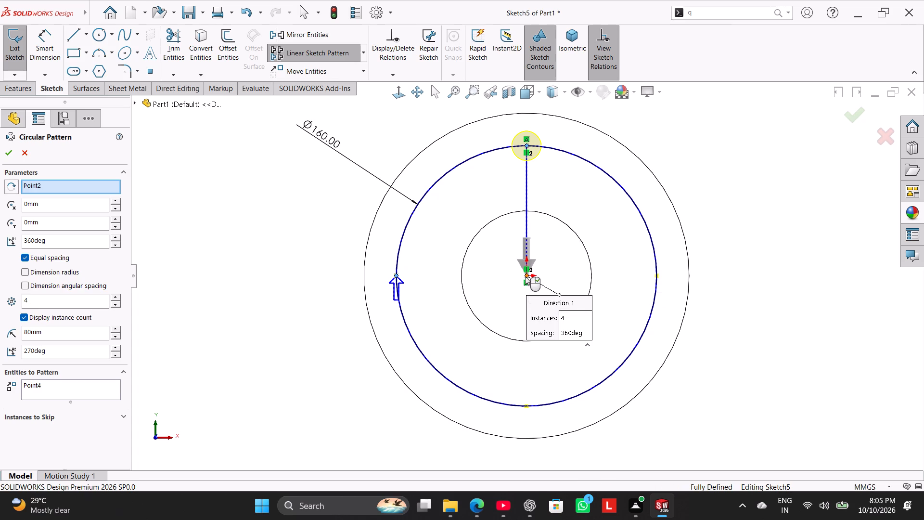
double_click(83, 304)
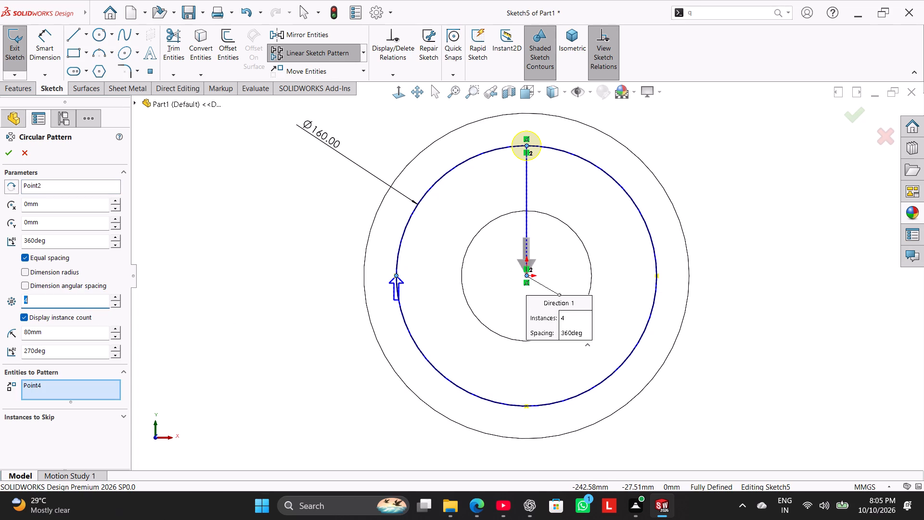
key("6")
key("Return")
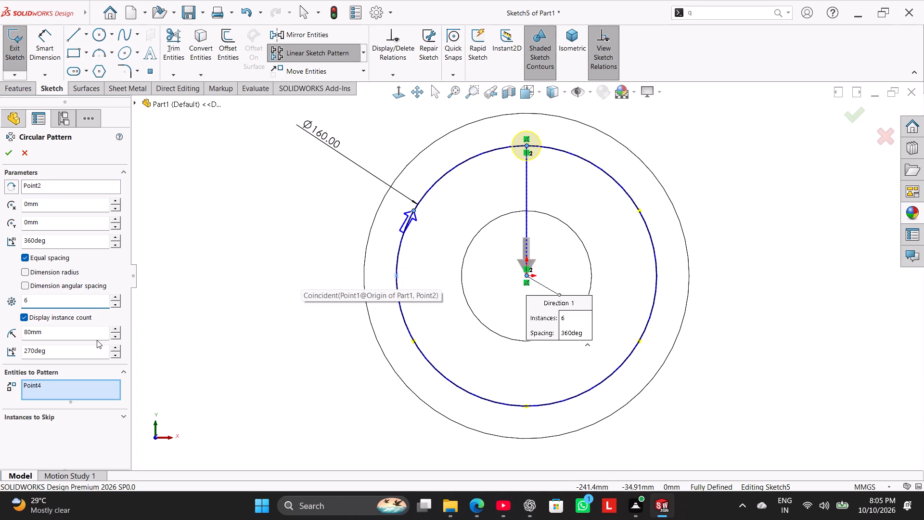
left_click(84, 387)
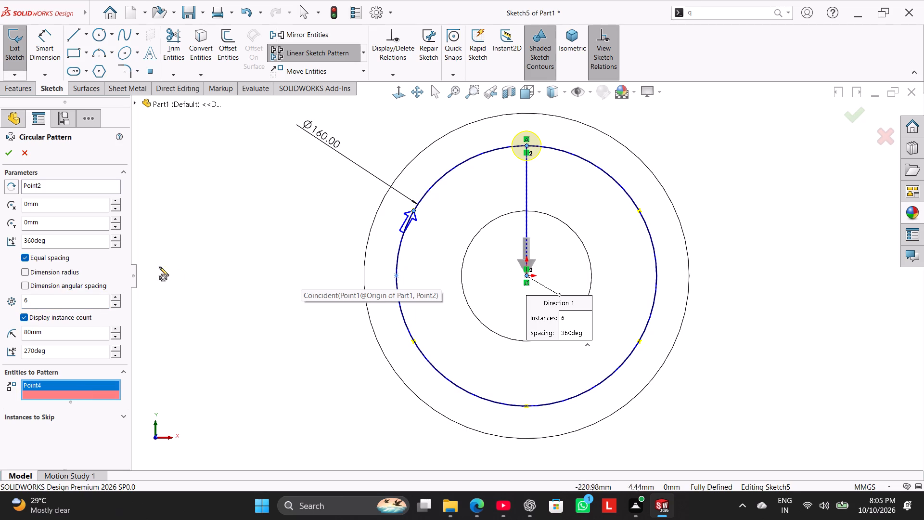
left_click(4, 156)
left_click(189, 214)
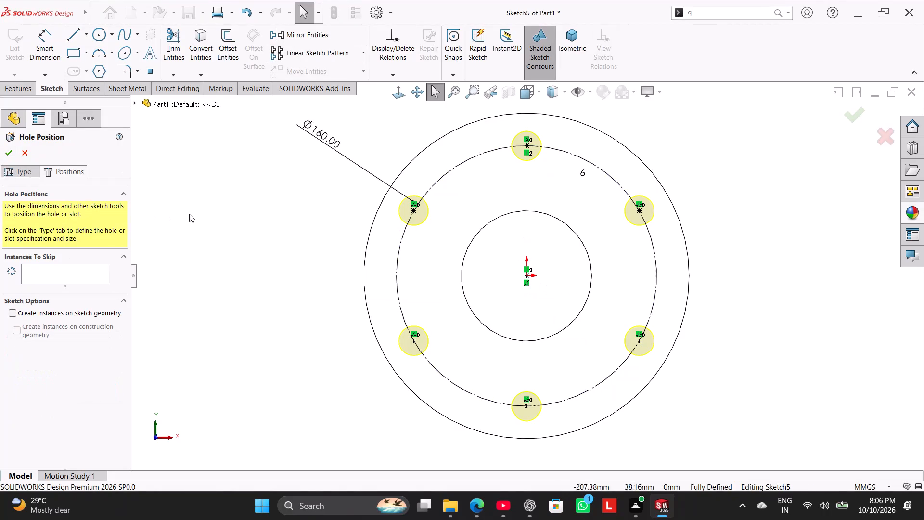
left_click(9, 153)
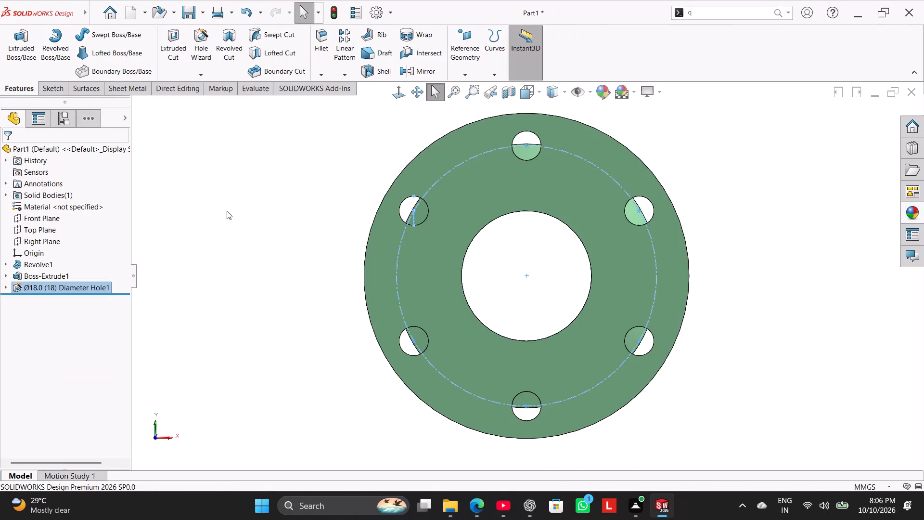
Mirror the flange extrusion and its Ø18 holes about the Front Plane onto the opposite end of the body.
middle_click_drag(227, 211, 162, 265)
scroll(162, 263, "up", 2)
left_click(197, 243)
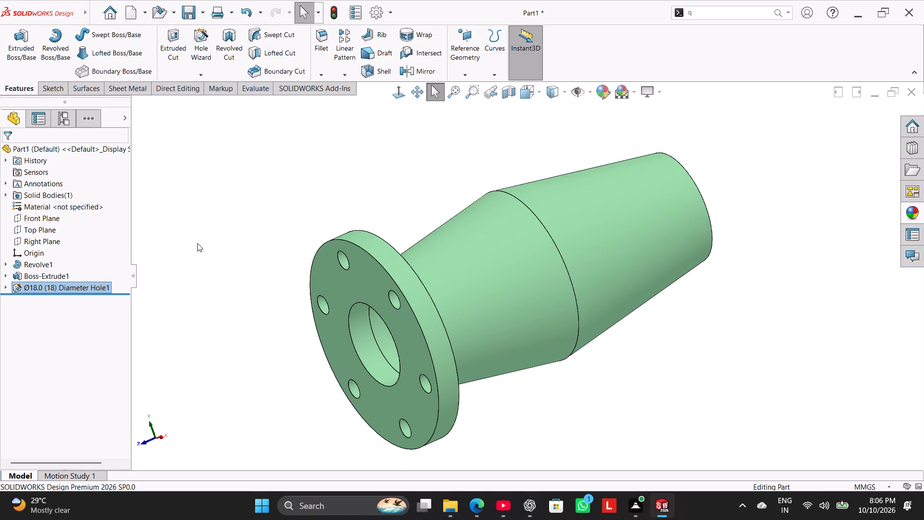
middle_click_drag(202, 247, 243, 314)
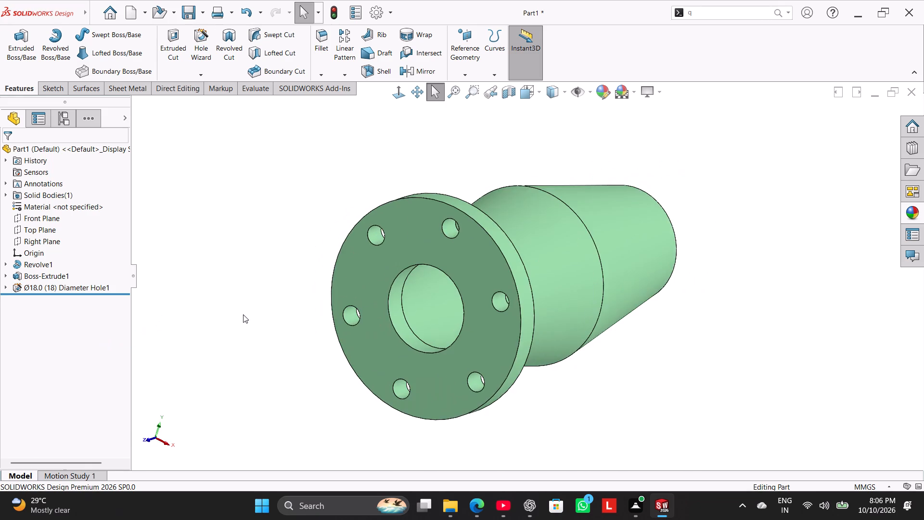
right_click_drag(204, 313, 282, 259)
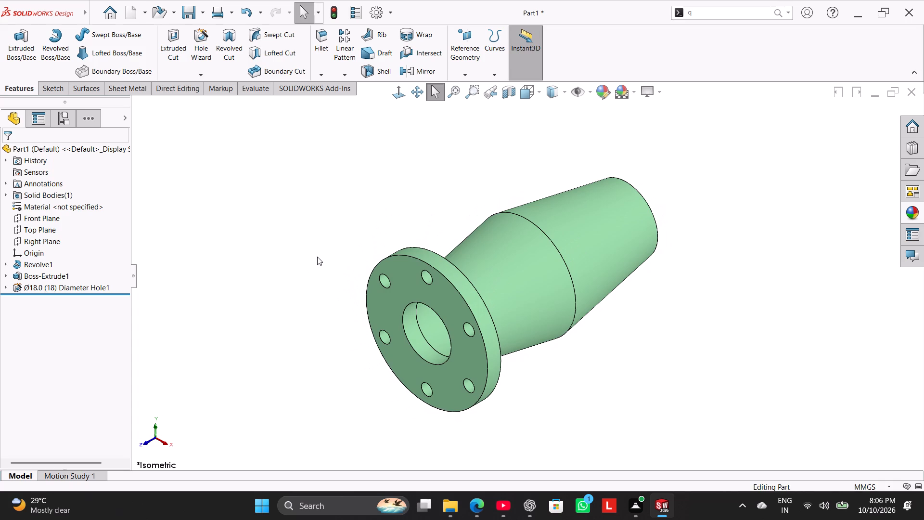
left_click(93, 286)
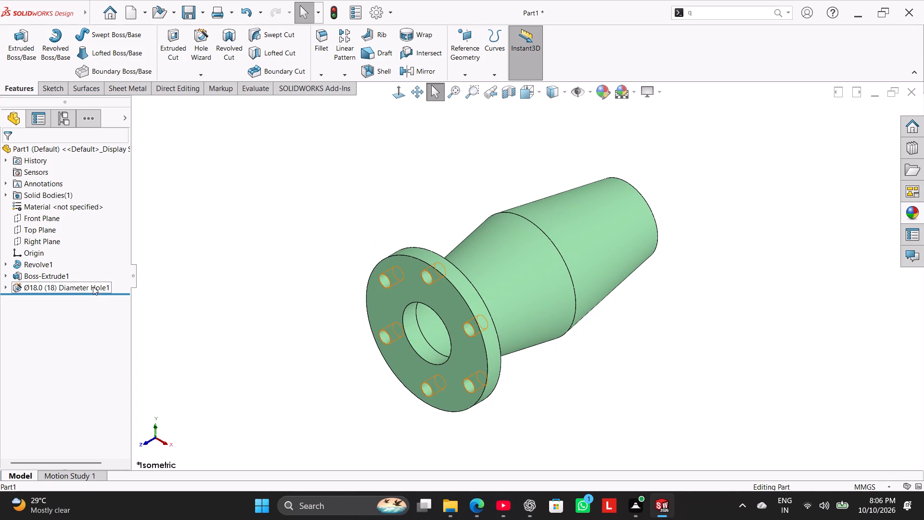
left_click(27, 276, "ctrl")
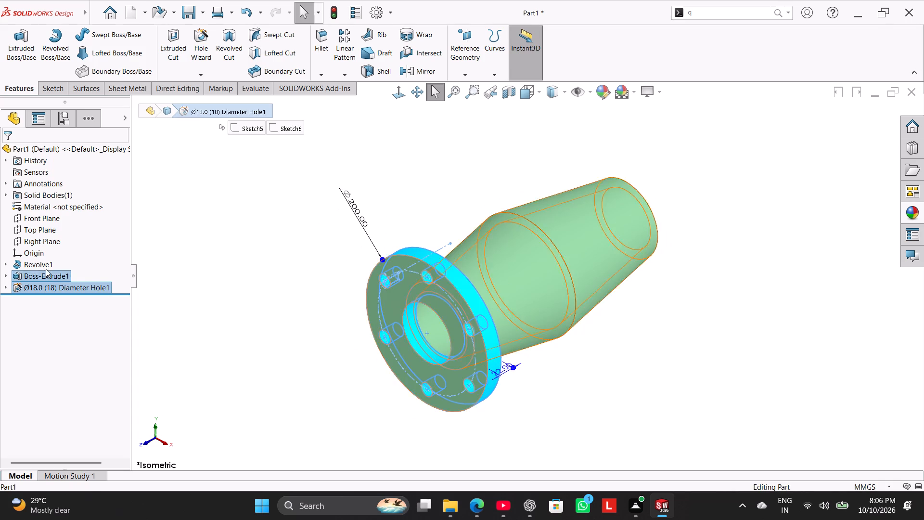
left_click(421, 73, "ctrl")
left_click(137, 104)
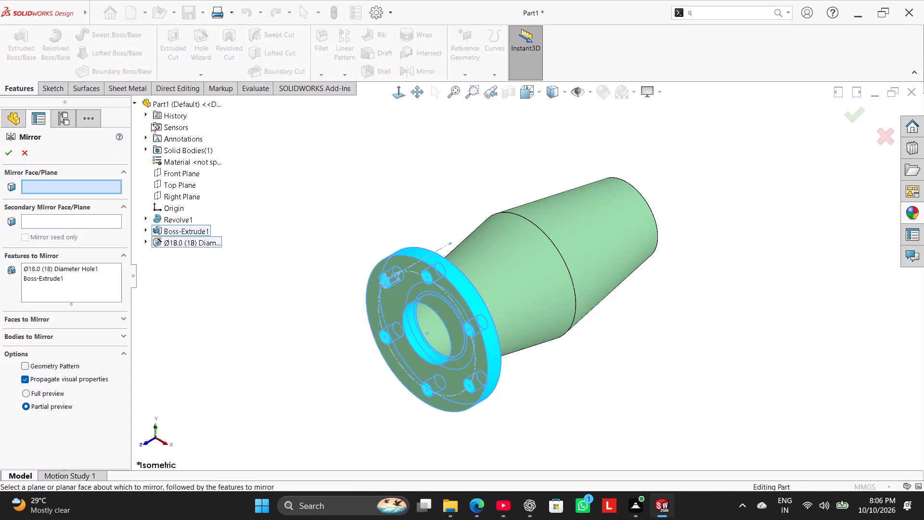
left_click(174, 176)
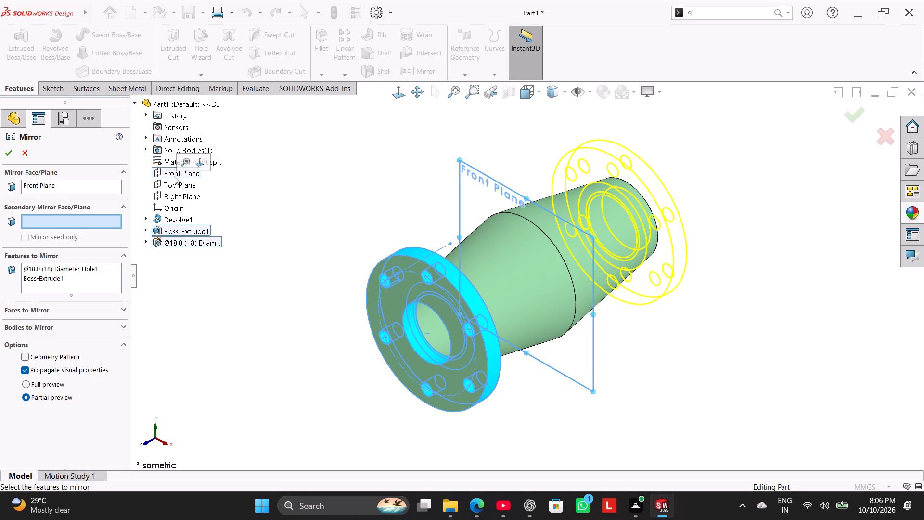
left_click(12, 154)
left_click(210, 167)
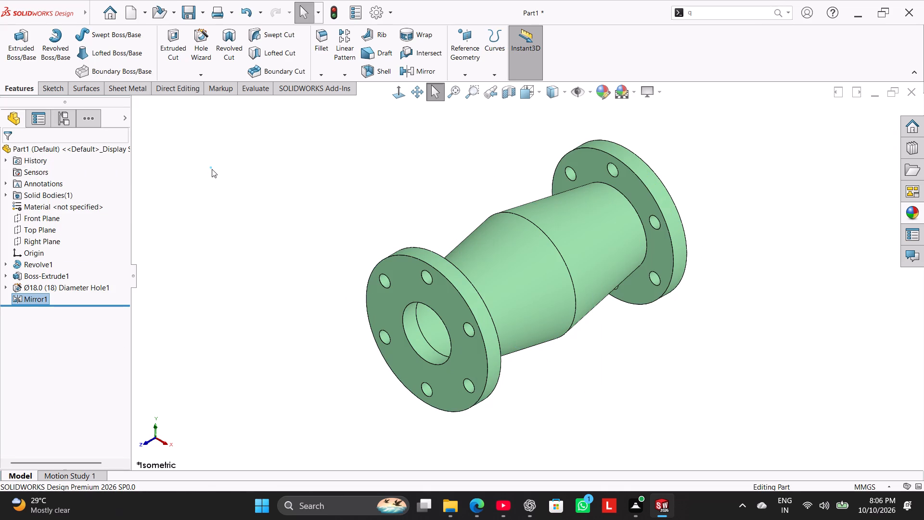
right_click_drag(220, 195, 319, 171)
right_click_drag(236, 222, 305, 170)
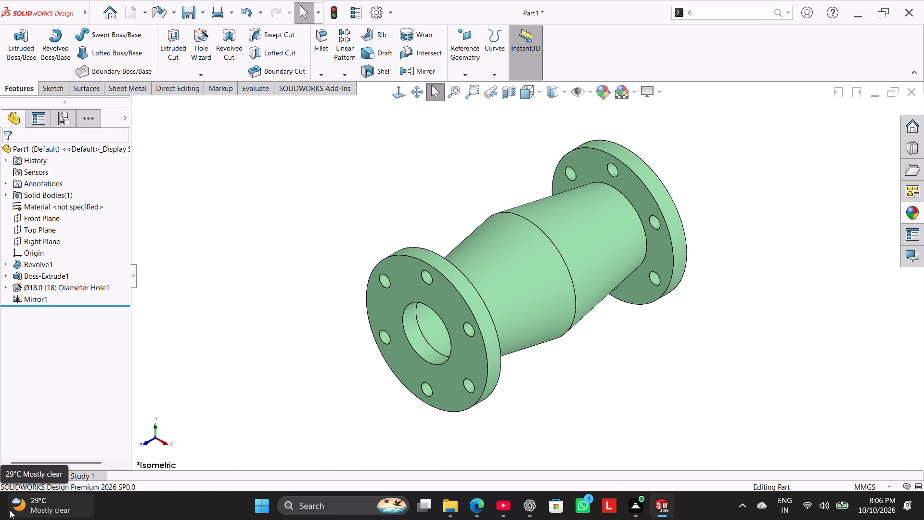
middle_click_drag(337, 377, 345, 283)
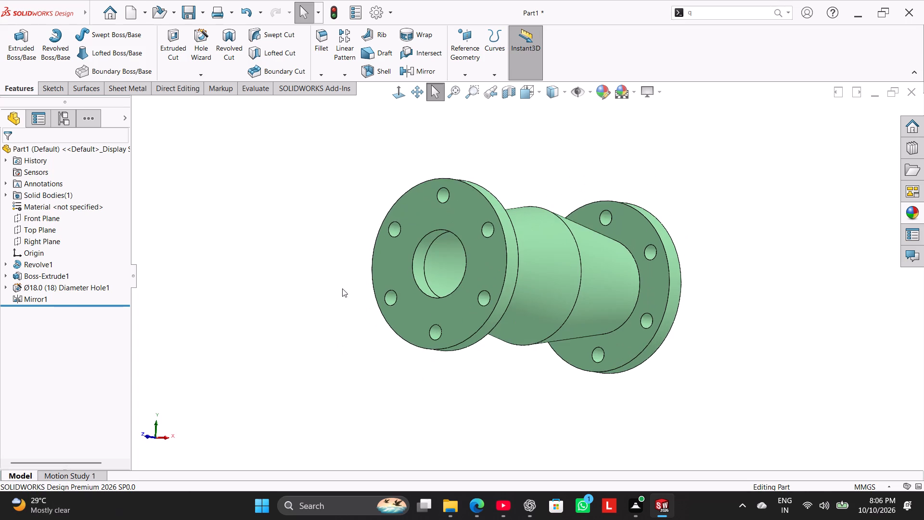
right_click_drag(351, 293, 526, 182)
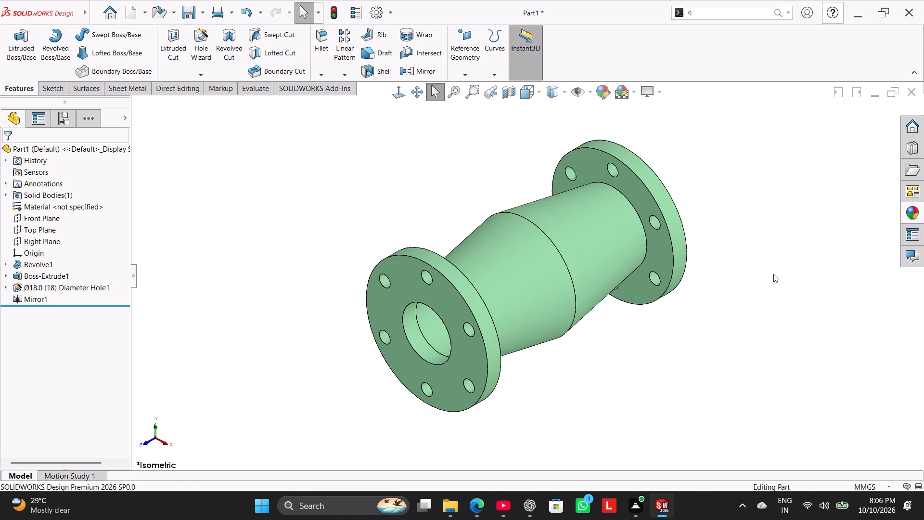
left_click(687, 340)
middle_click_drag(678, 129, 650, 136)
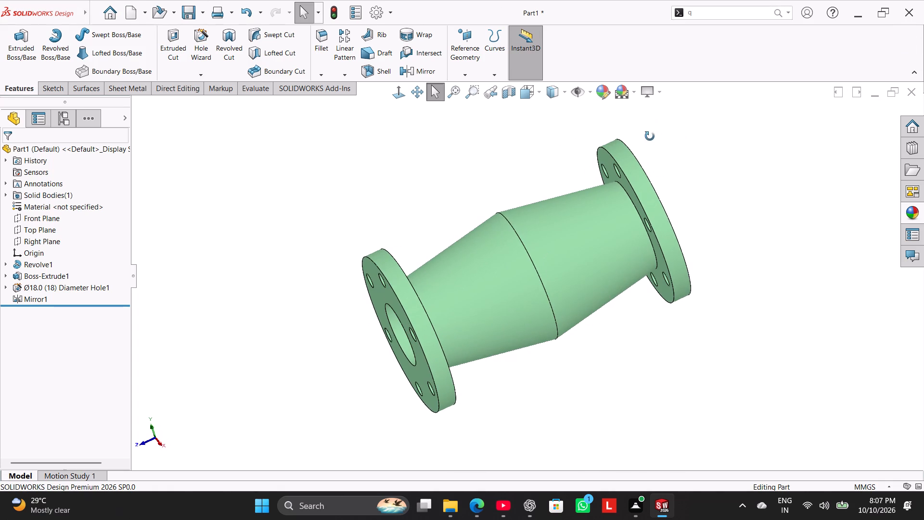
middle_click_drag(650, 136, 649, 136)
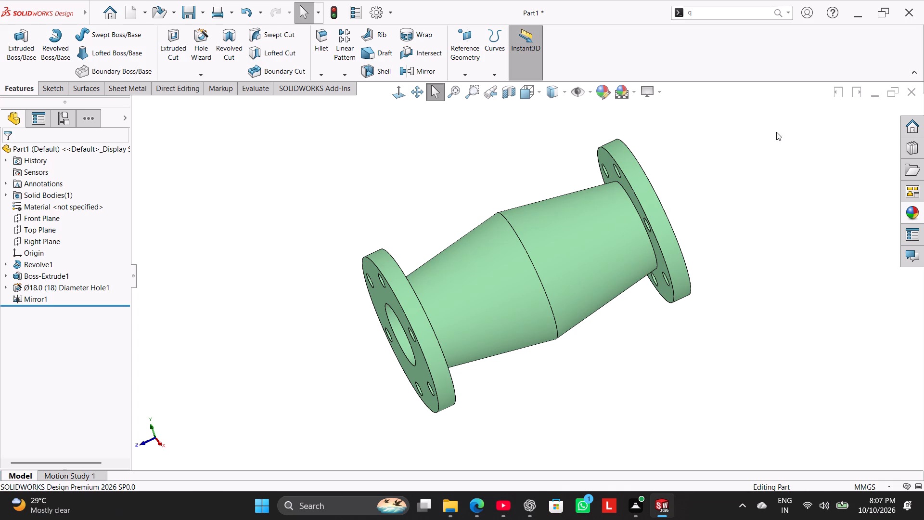
Create a reference plane offset 185 mm above the Top Plane.
left_click(466, 76)
left_click(482, 86)
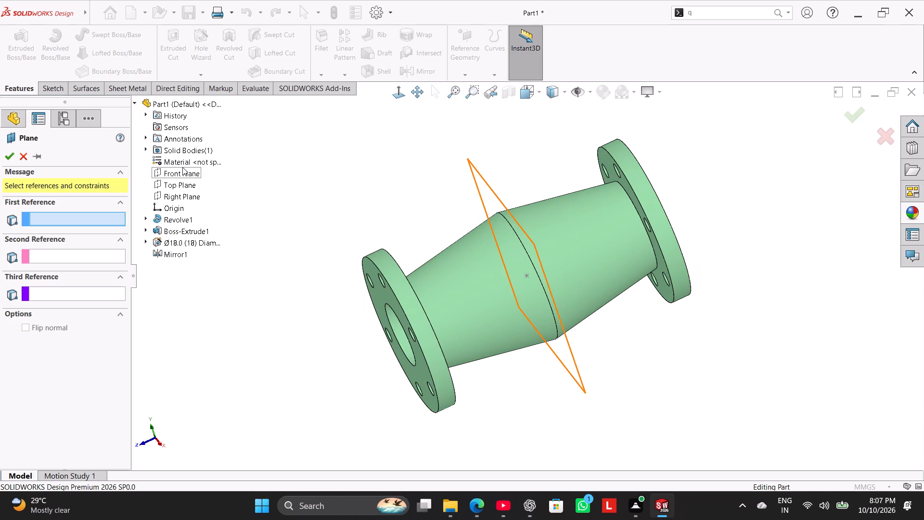
left_click(185, 182)
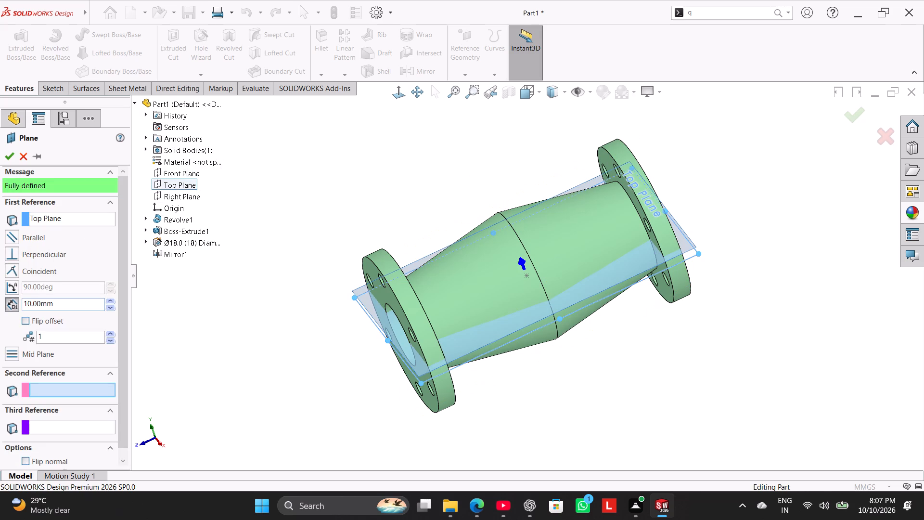
double_click(57, 303)
type("185")
key("Return")
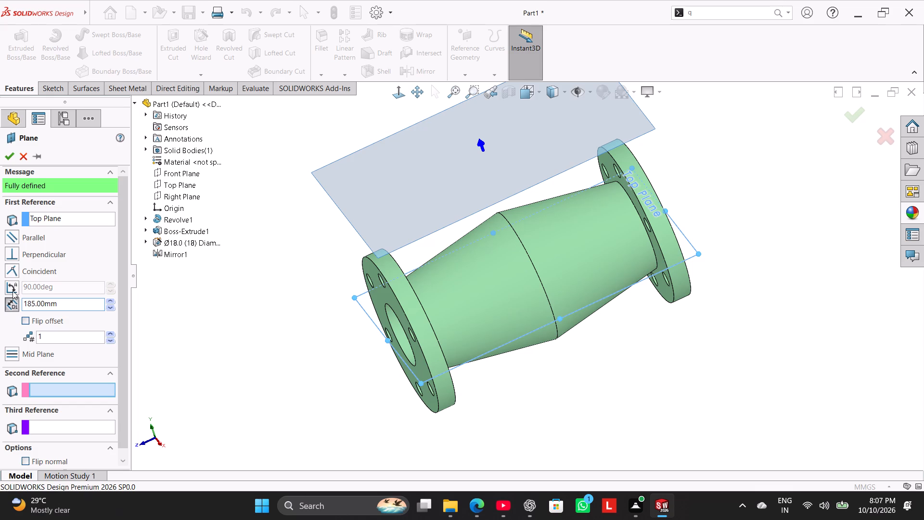
left_click(8, 157)
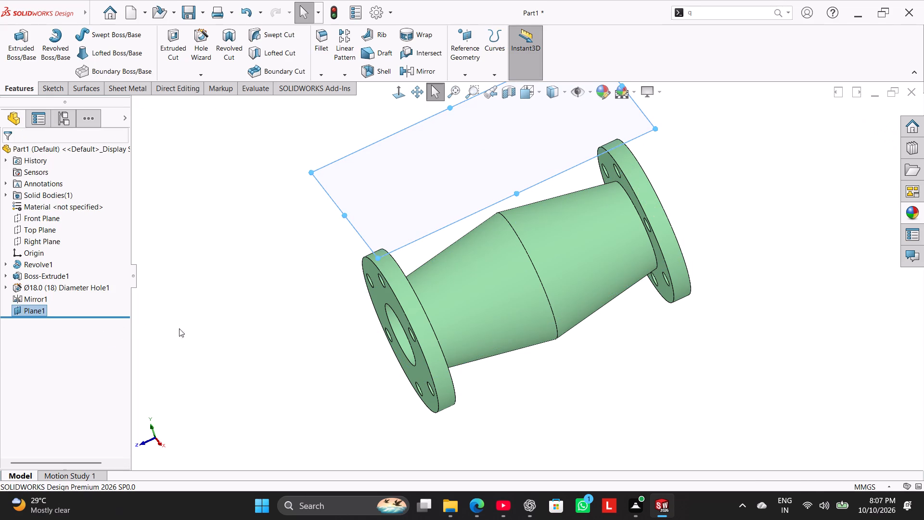
left_click(194, 325)
Examine the offset plane's position relative to the flanged body from several angles.
right_click_drag(200, 330, 333, 266)
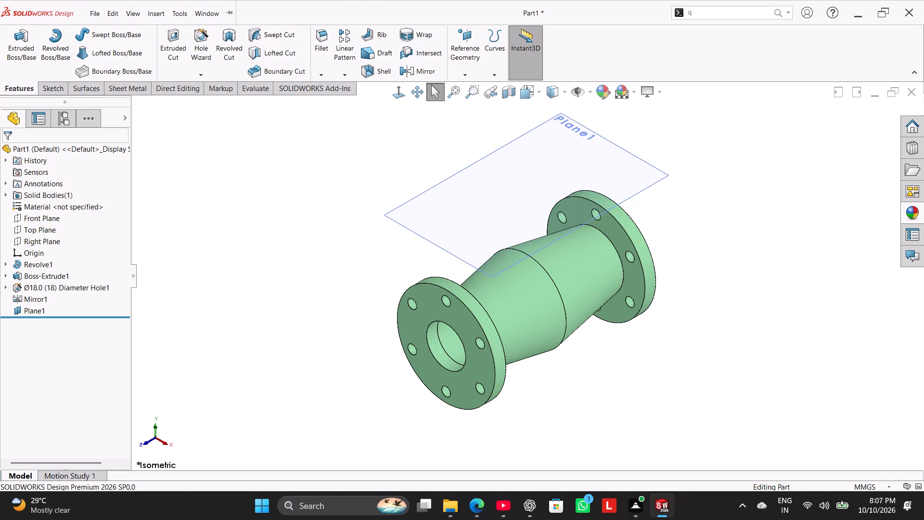
left_click(328, 281)
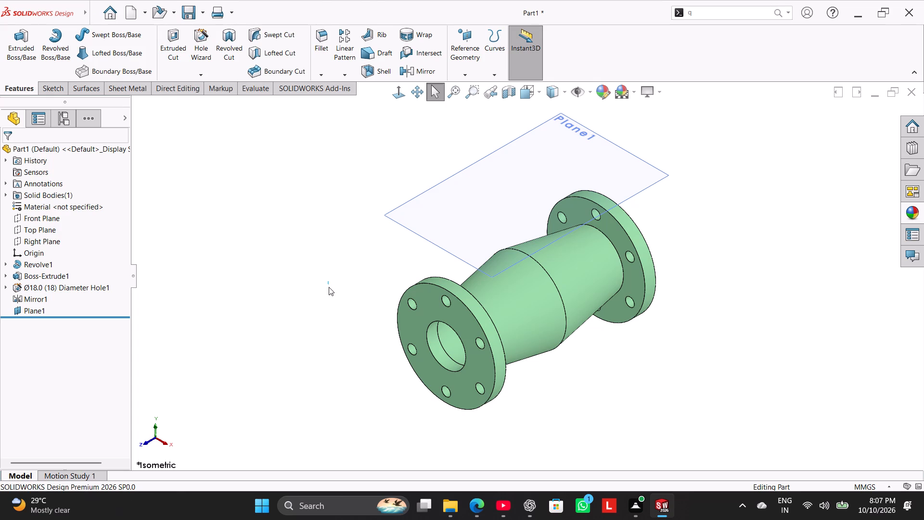
middle_click_drag(333, 286, 289, 223)
middle_click_drag(289, 223, 303, 263)
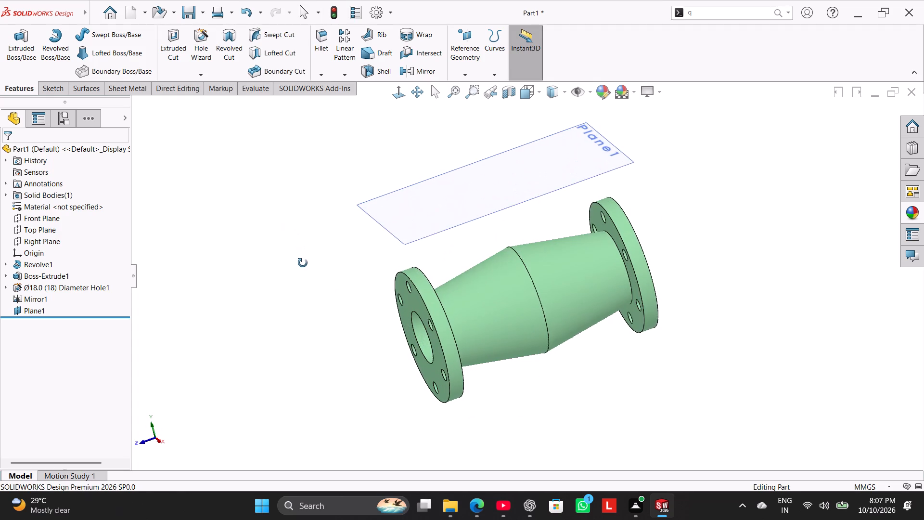
middle_click_drag(303, 263, 301, 263)
right_click_drag(305, 255, 344, 209)
middle_click_drag(329, 233, 288, 235)
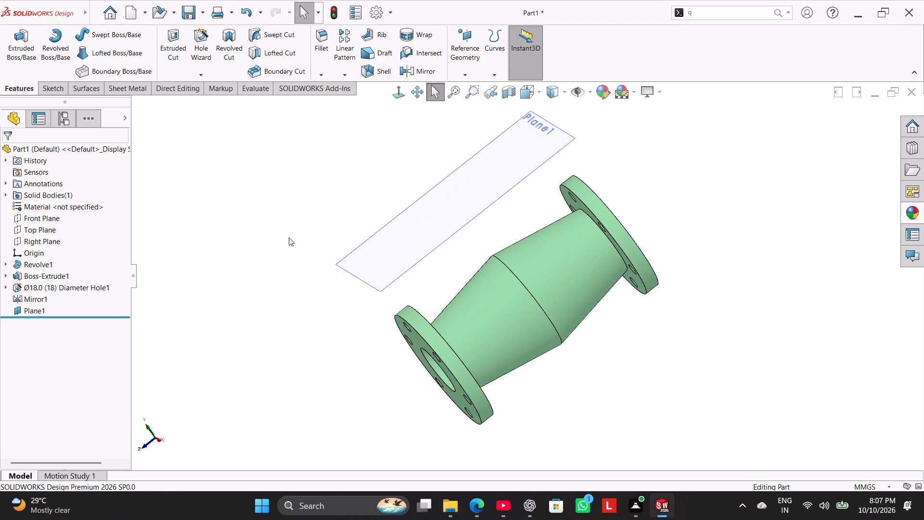
right_click_drag(297, 286, 385, 216)
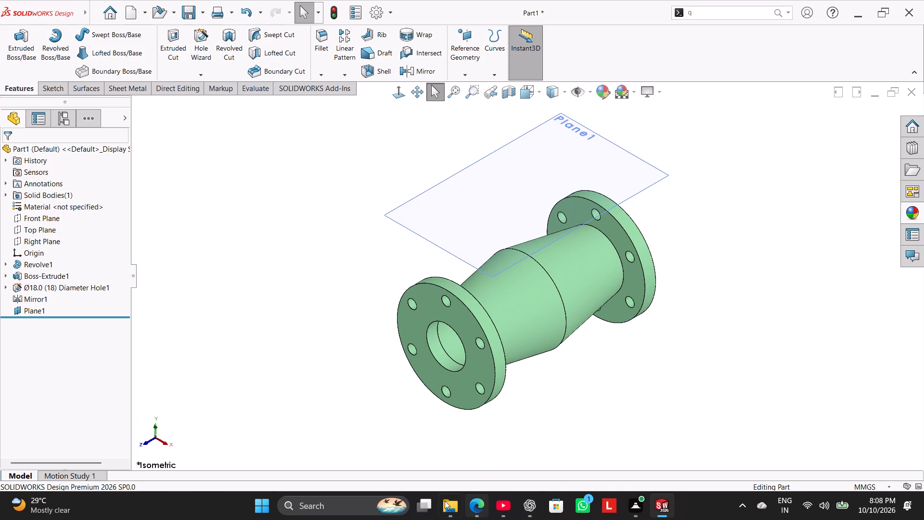
left_click(346, 332)
middle_click(349, 305)
right_click_drag(340, 306, 394, 266)
Start a sketch on the reference plane 185 mm above the Top Plane.
right_click(524, 202)
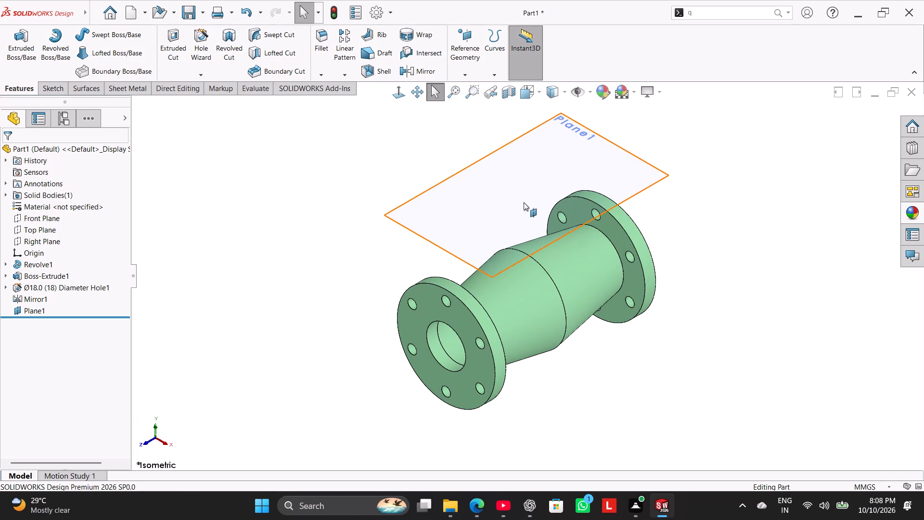
left_click(547, 191)
left_click(344, 235)
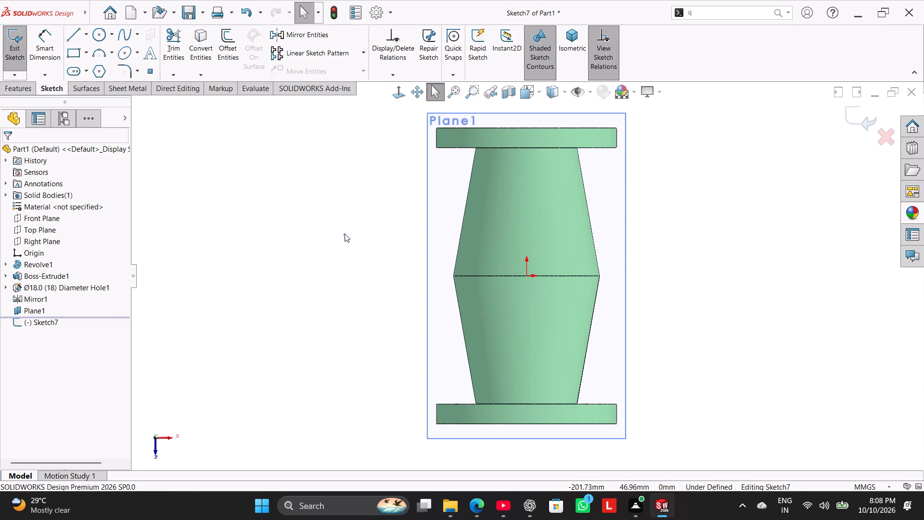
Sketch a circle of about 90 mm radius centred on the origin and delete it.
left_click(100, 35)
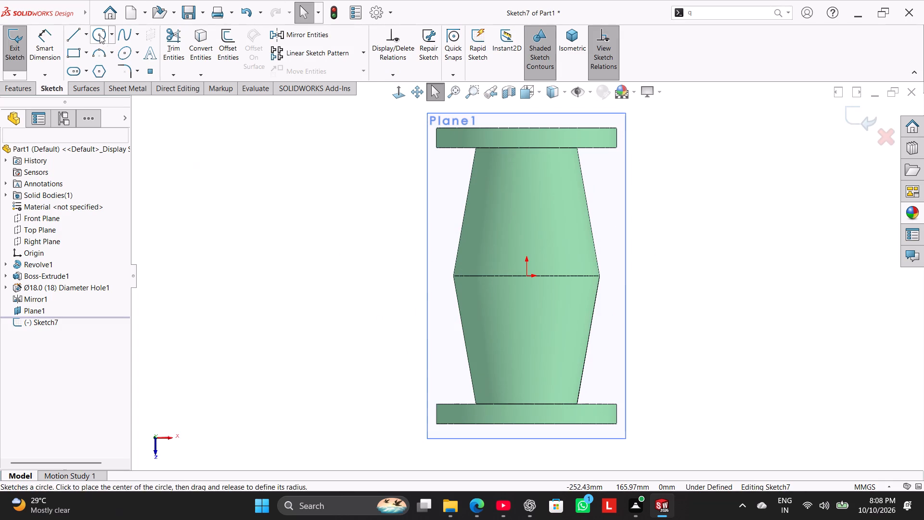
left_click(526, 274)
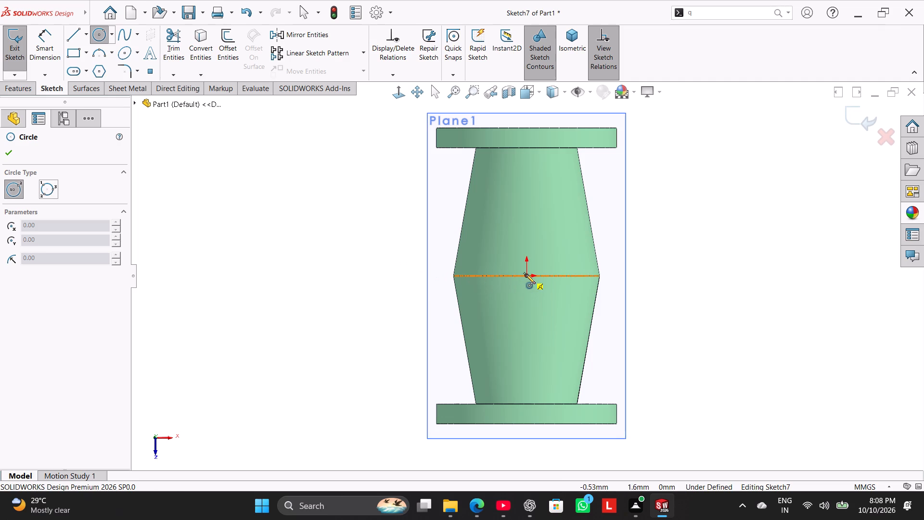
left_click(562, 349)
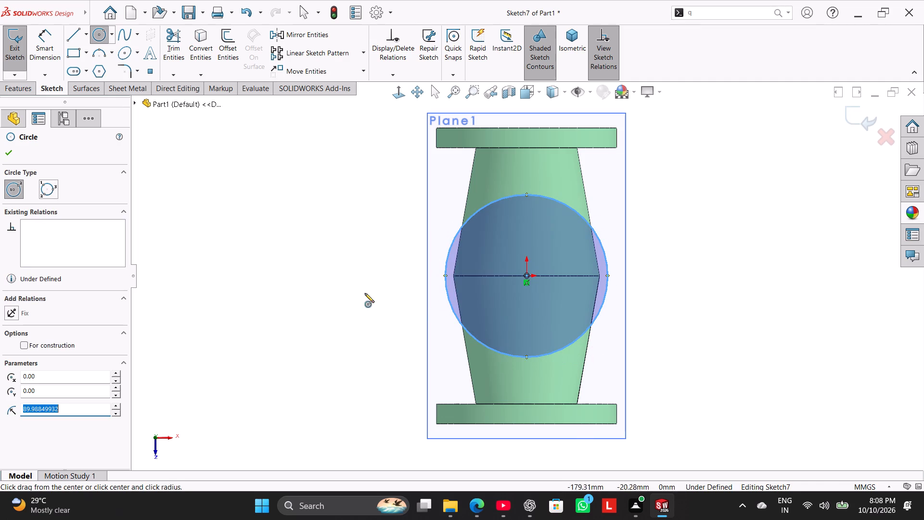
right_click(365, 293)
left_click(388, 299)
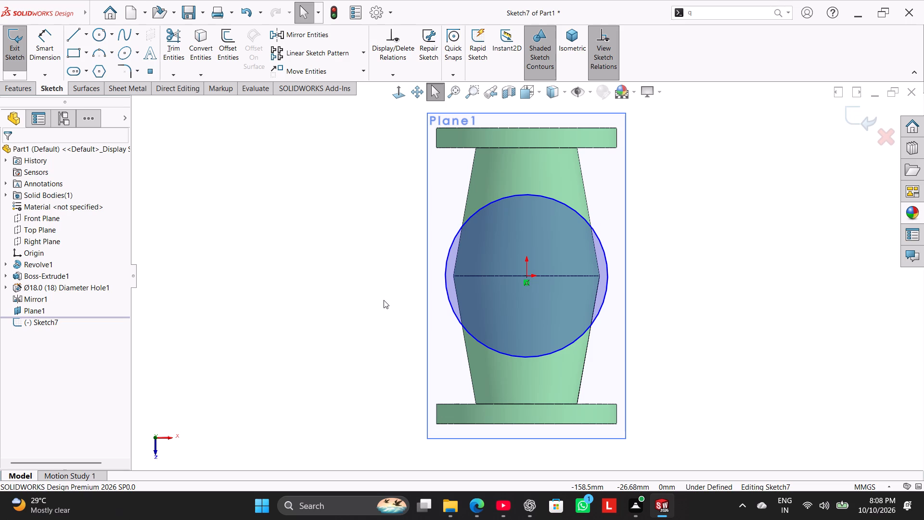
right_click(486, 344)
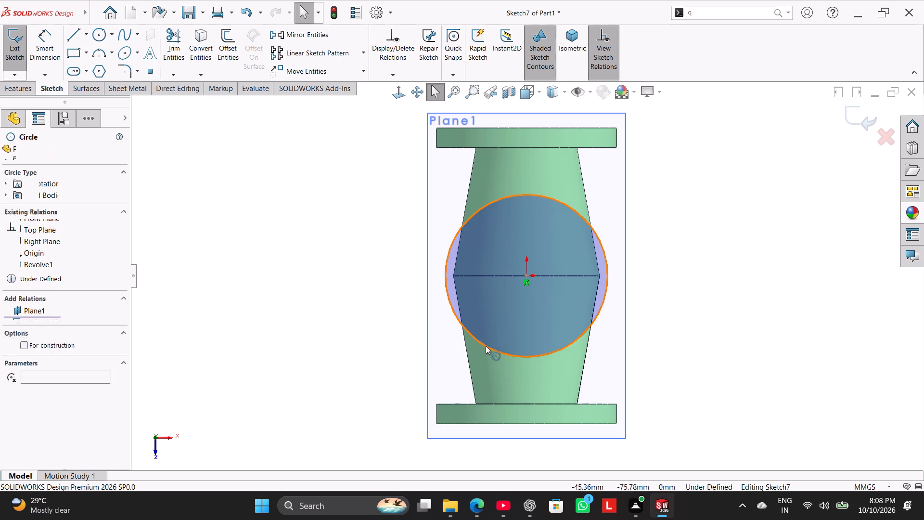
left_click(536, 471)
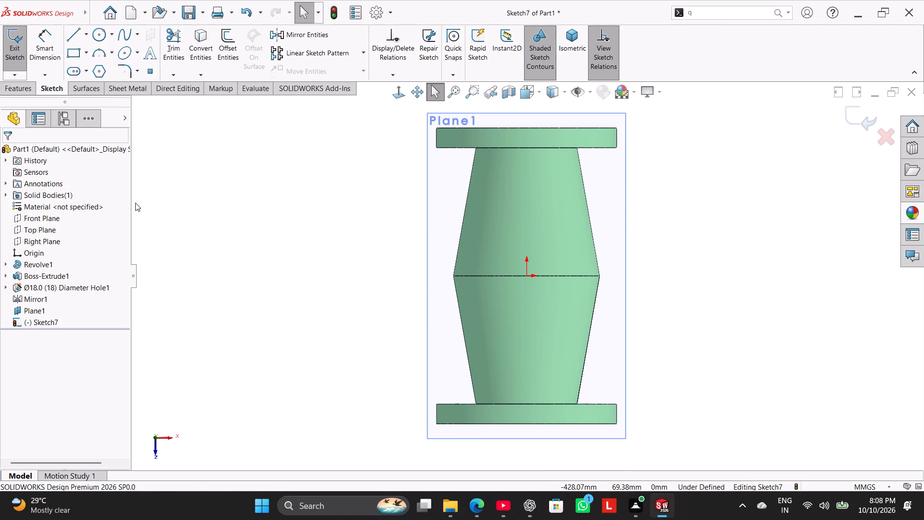
Sketch a center rectangle about 147 mm long along the body's axis, centred on the origin.
left_click(87, 53)
left_click(94, 77)
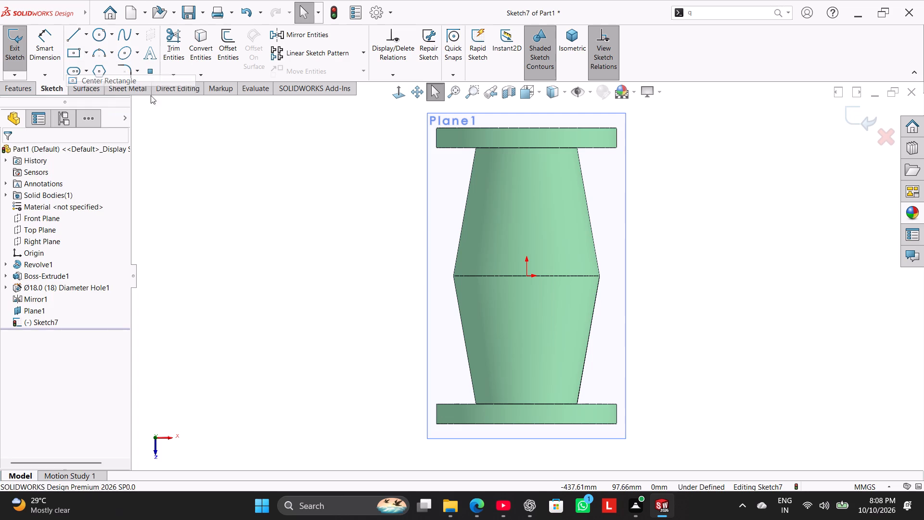
left_click(525, 275)
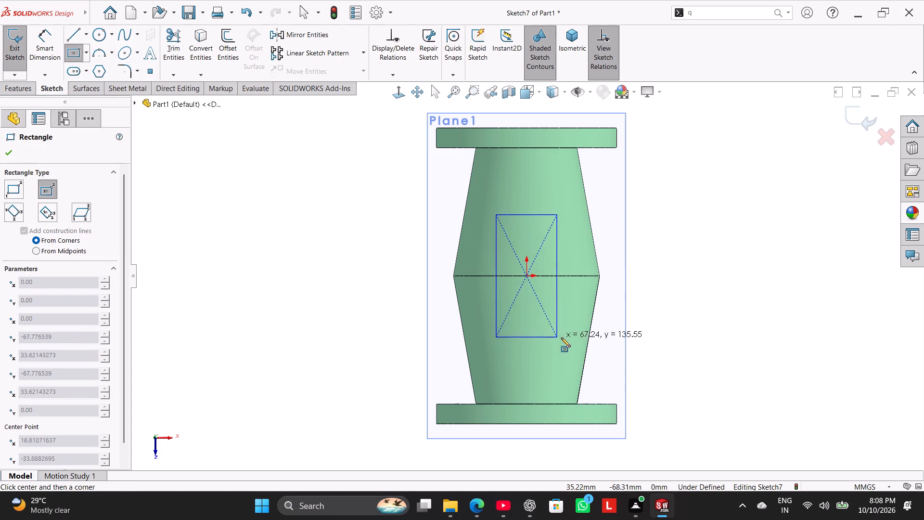
left_click(574, 342)
right_click(304, 251)
left_click(336, 262)
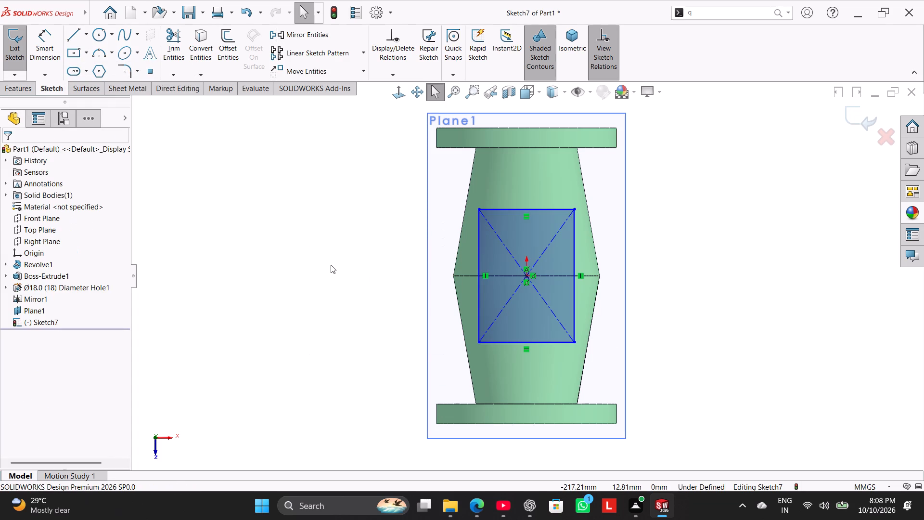
Dimension the rectangle's side parallel to the body's axis at 200 mm.
left_click(44, 52)
left_click(477, 257)
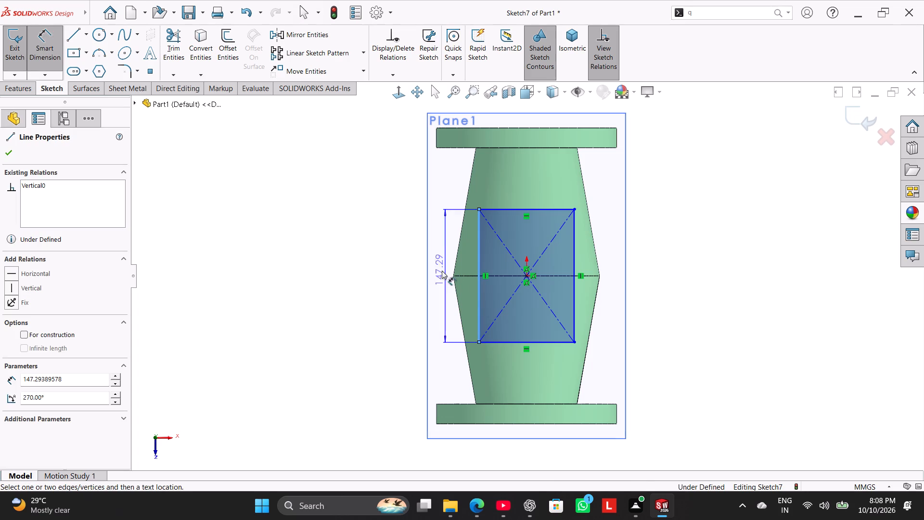
left_click(361, 276)
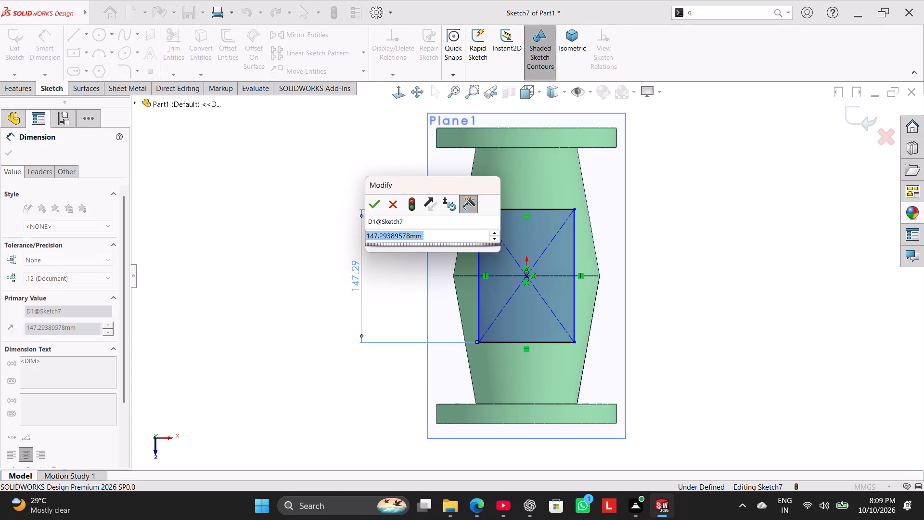
type("200")
key("Return")
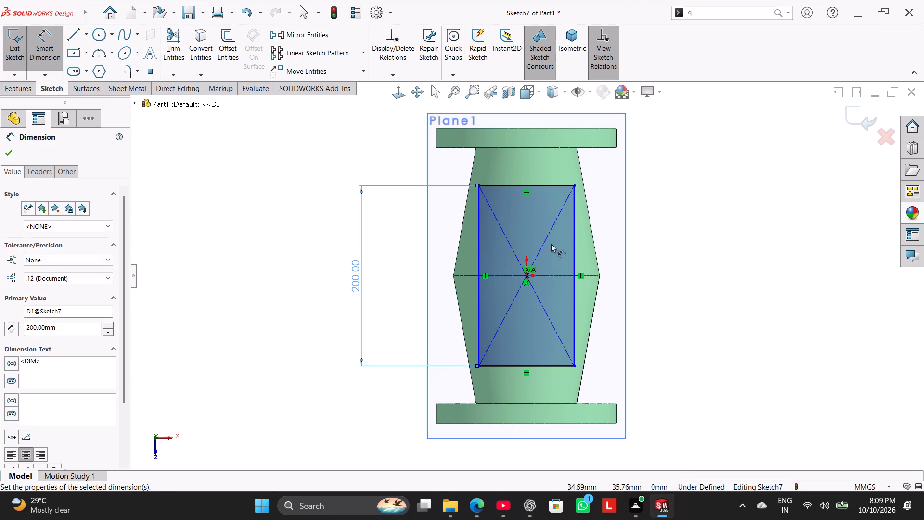
right_click(294, 234)
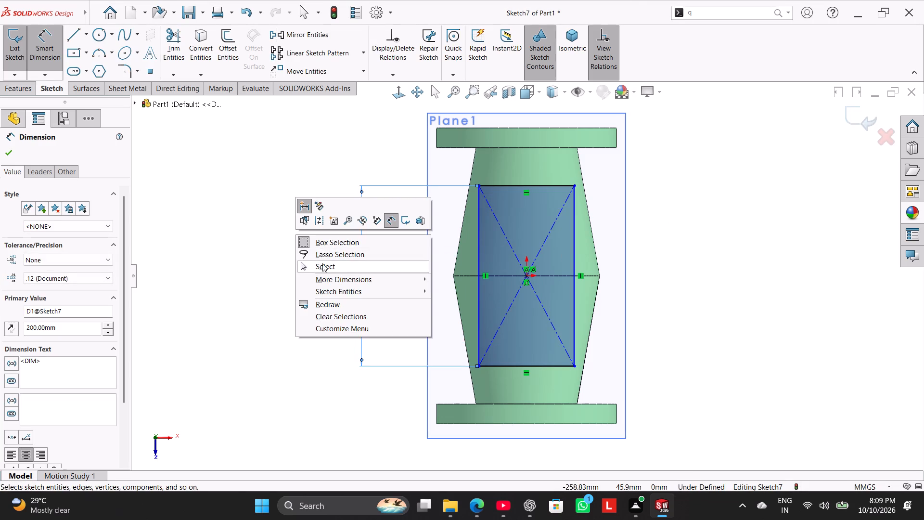
left_click(322, 263)
Apply an Equal relation between two adjacent sides of the rectangle, making it a square.
left_click(480, 215, "ctrl")
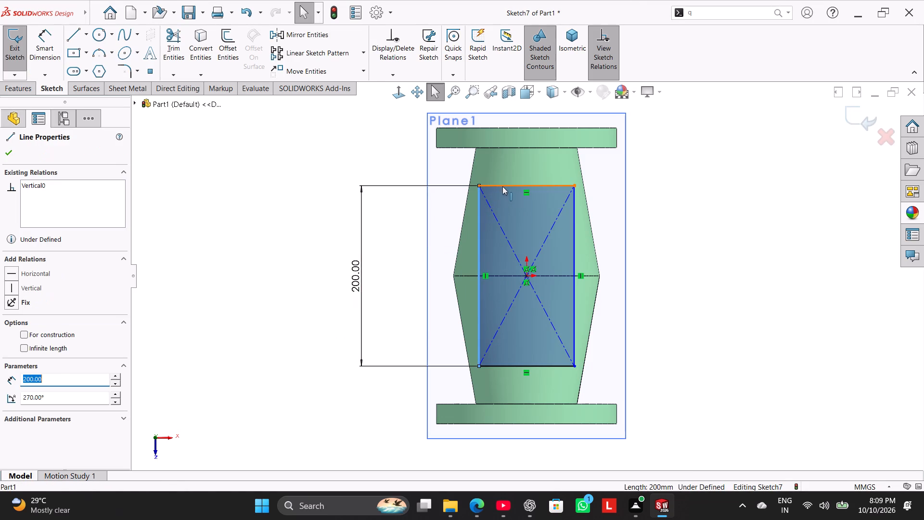
left_click(503, 186, "ctrl")
left_click(26, 394)
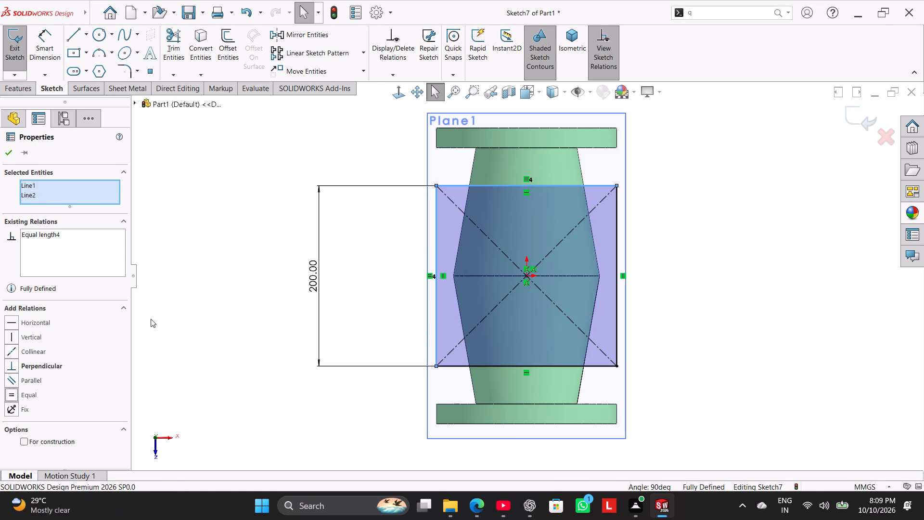
left_click(180, 294)
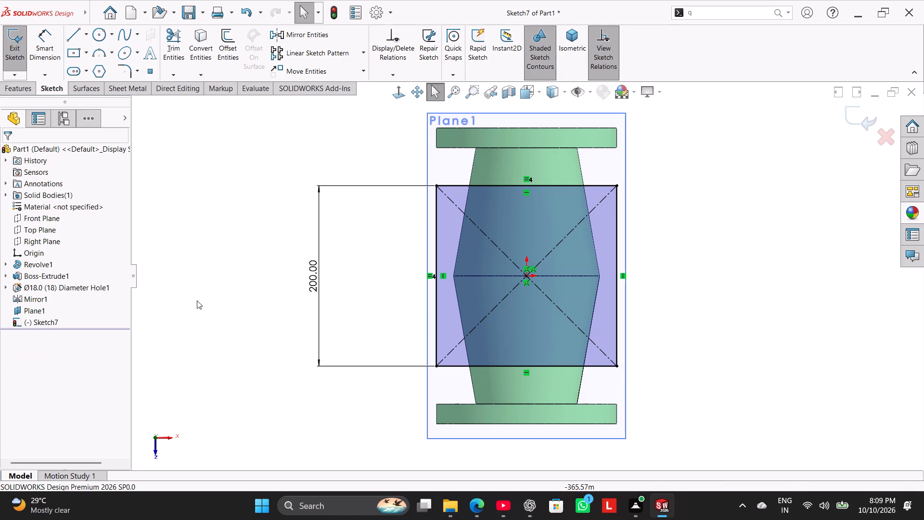
left_click(203, 208)
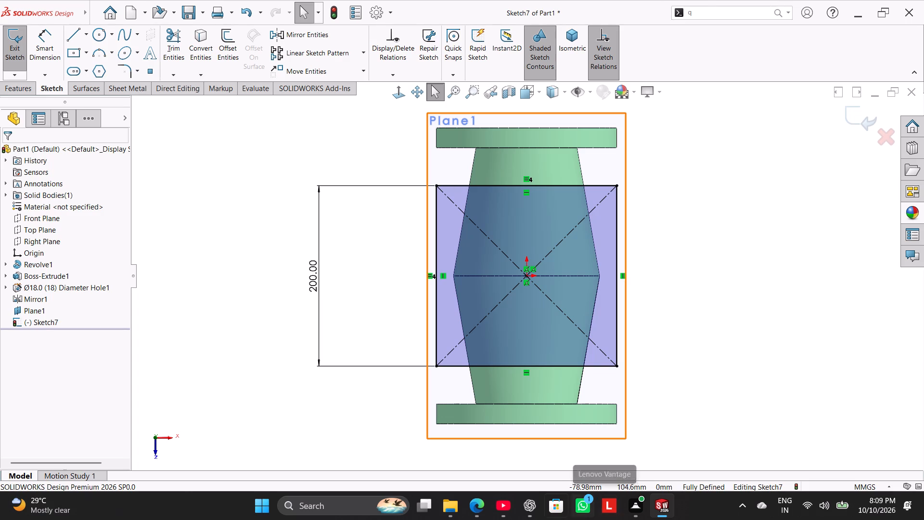
left_click(239, 311)
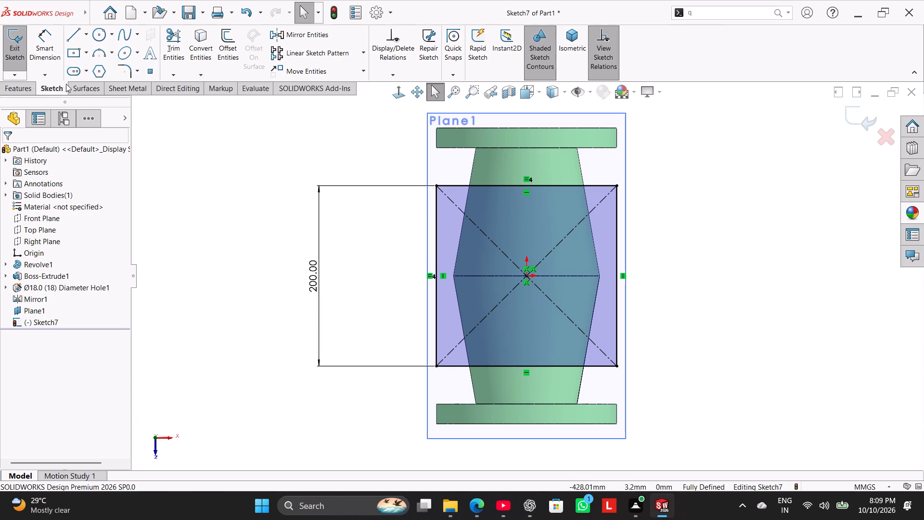
Sketch a circle of about 69 mm radius centred on the origin inside the square.
left_click(95, 31)
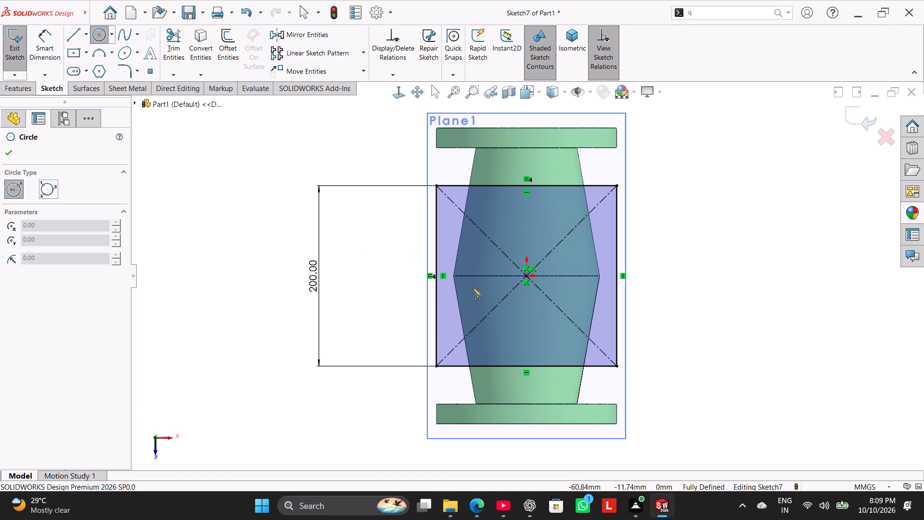
left_click(526, 279)
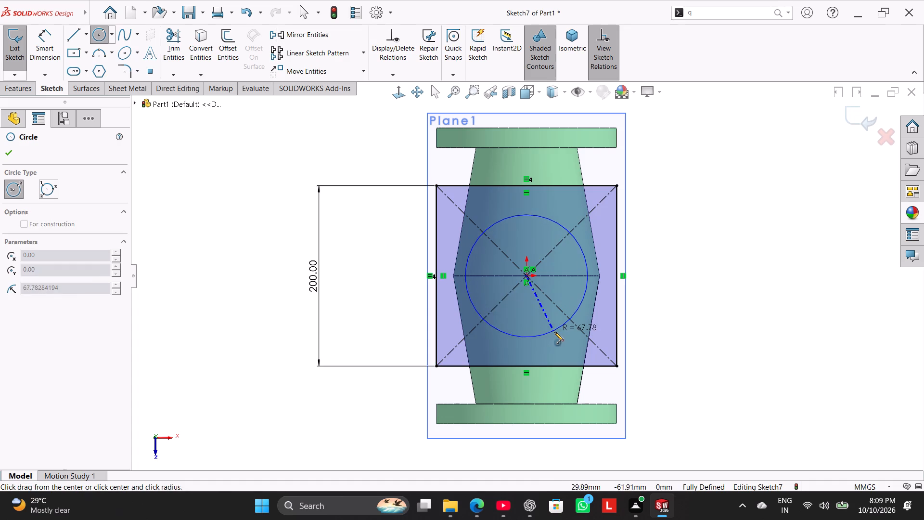
left_click(554, 332)
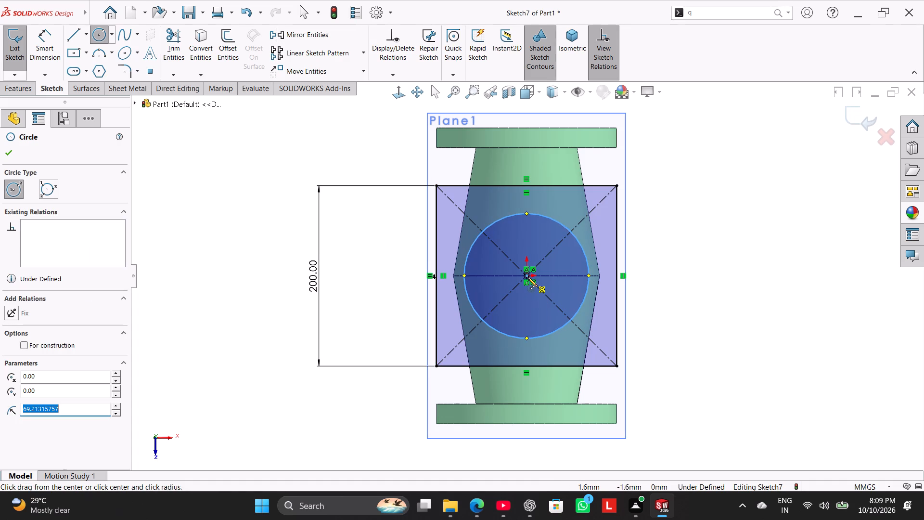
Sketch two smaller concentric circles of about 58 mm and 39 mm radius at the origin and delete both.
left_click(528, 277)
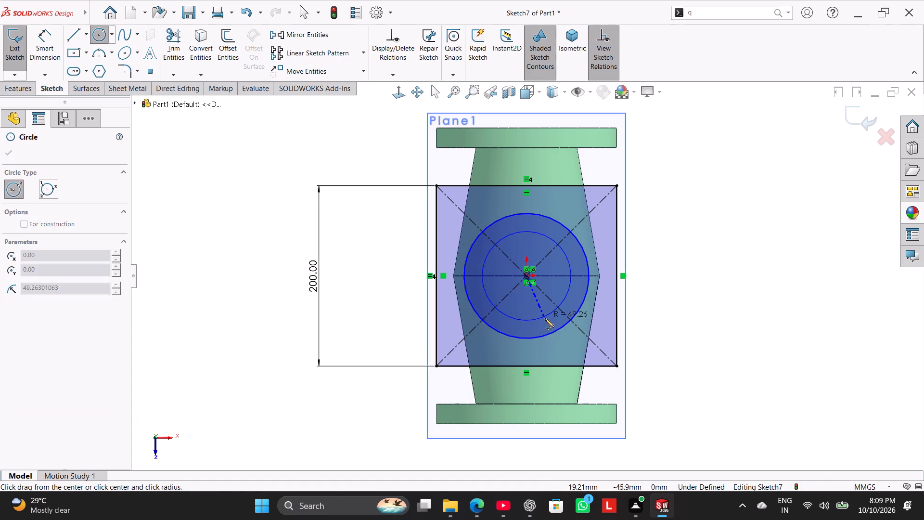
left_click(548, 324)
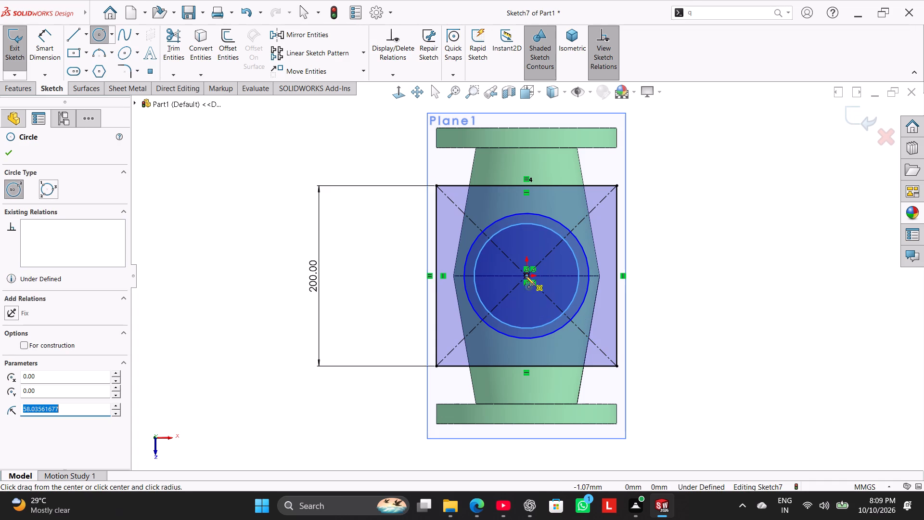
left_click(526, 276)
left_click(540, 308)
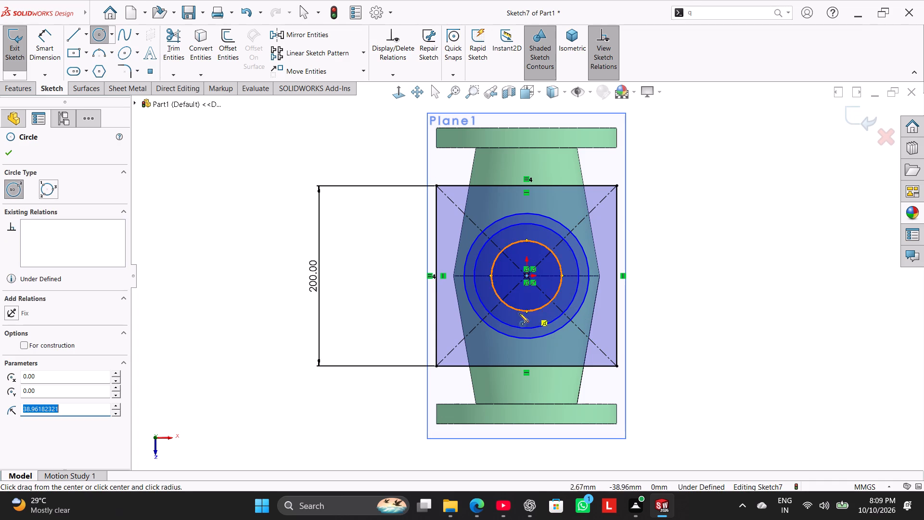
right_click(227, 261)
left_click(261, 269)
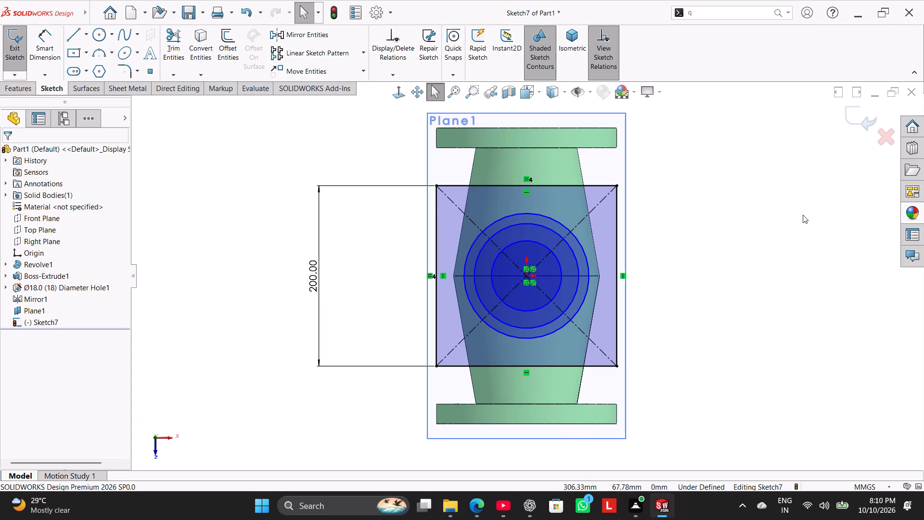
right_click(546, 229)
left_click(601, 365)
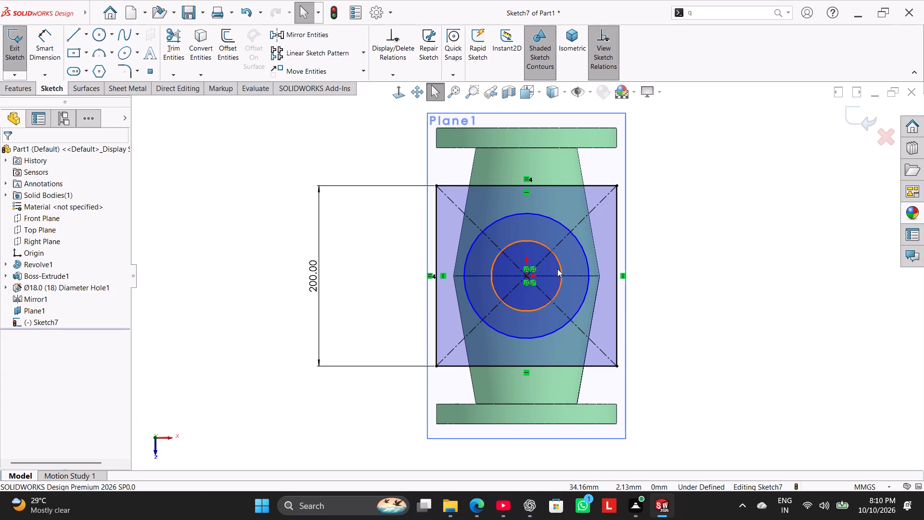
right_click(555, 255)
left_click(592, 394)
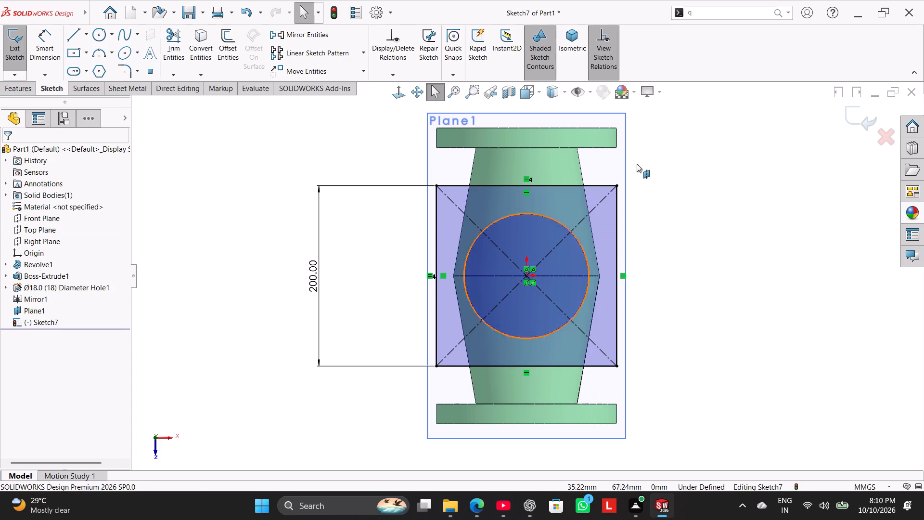
Dimension the circle at the square's centre with a diameter of 80 mm.
left_click(50, 43)
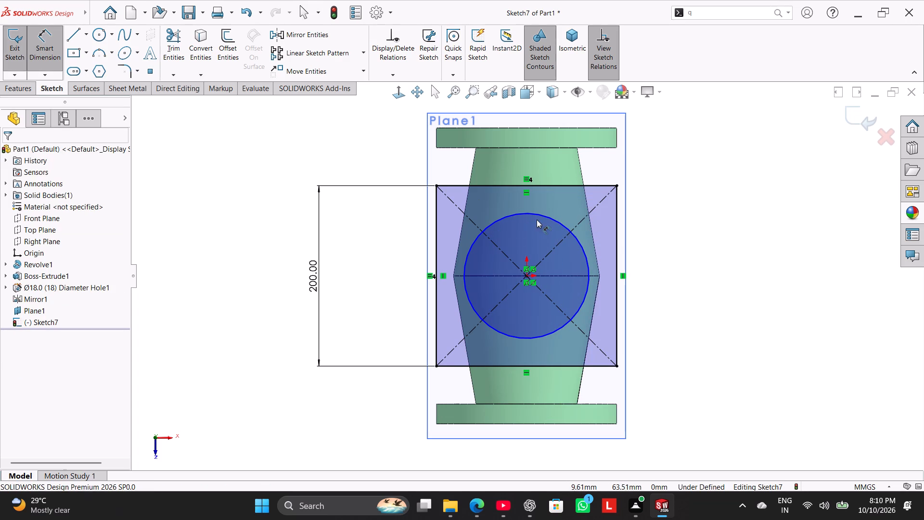
left_click(527, 215)
left_click(673, 176)
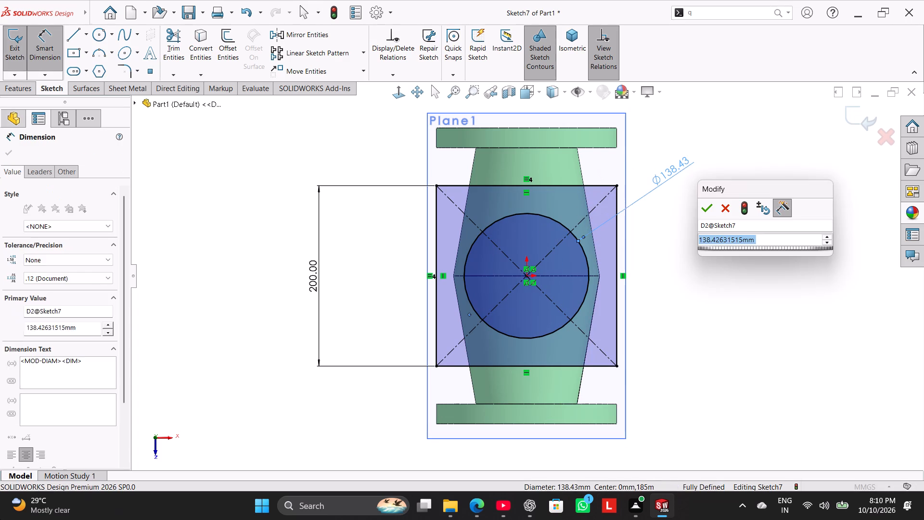
key("8")
key("0")
key("Return")
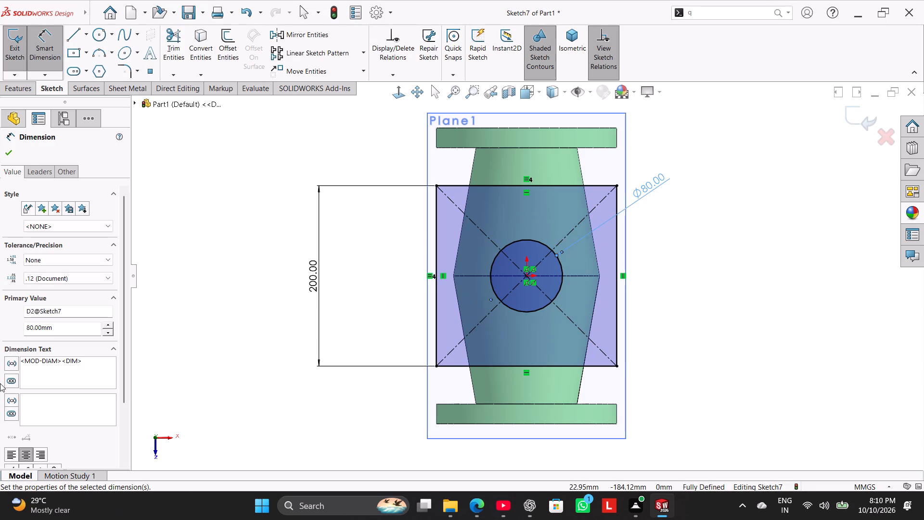
right_click(749, 185)
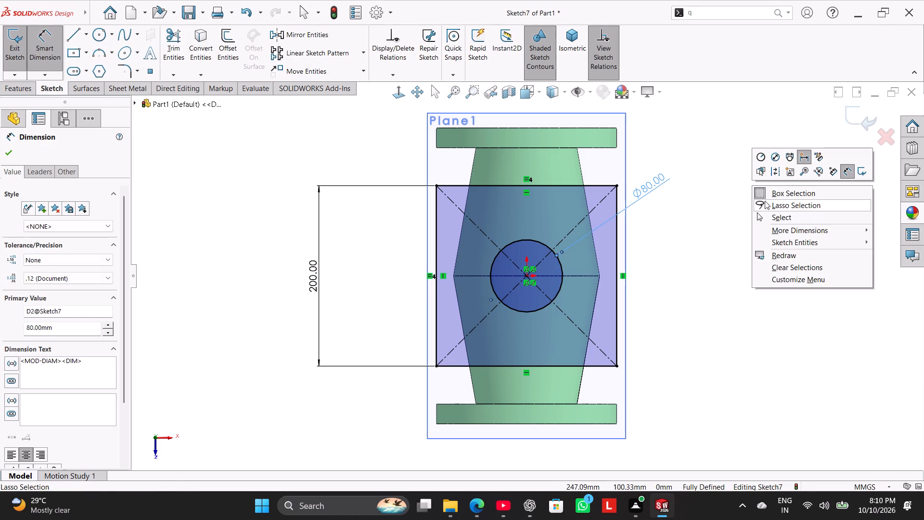
left_click(780, 217)
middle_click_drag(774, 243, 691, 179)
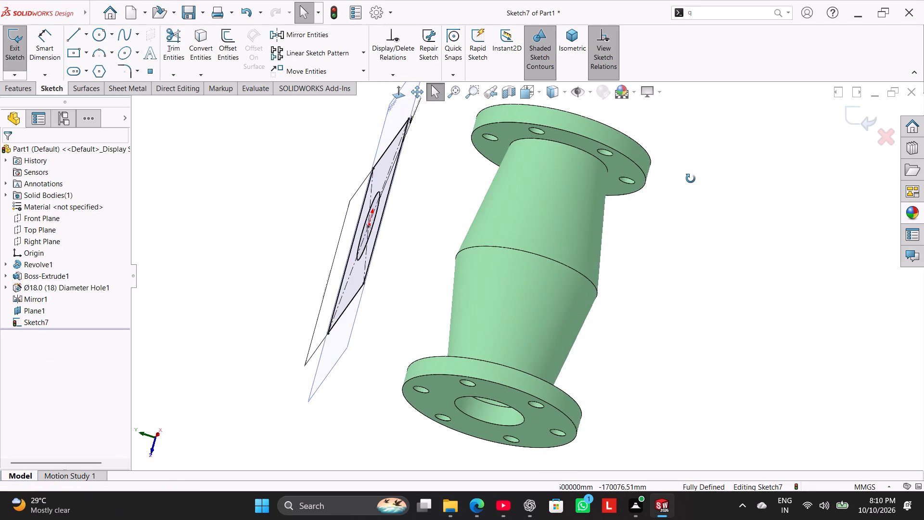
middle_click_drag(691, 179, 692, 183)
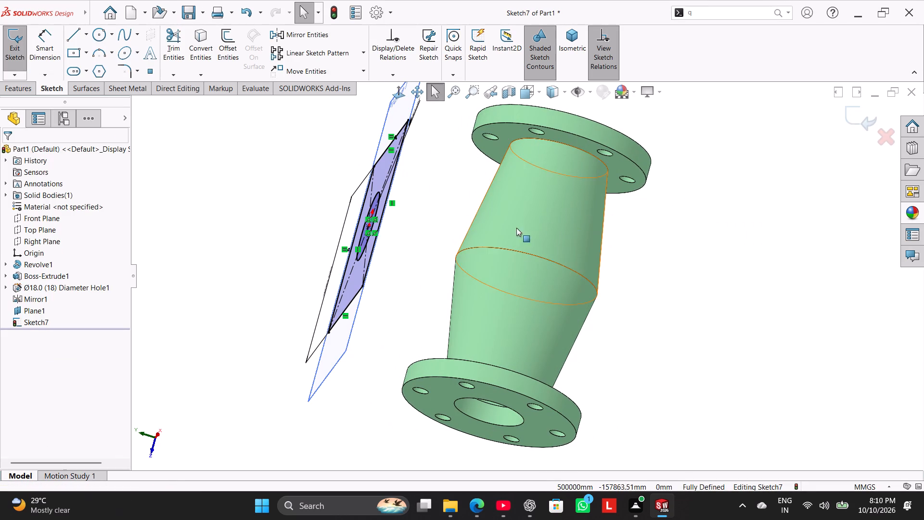
Start a boss extrusion of the square flange sketch and reverse its direction so it points toward the barrel body.
left_click(23, 91)
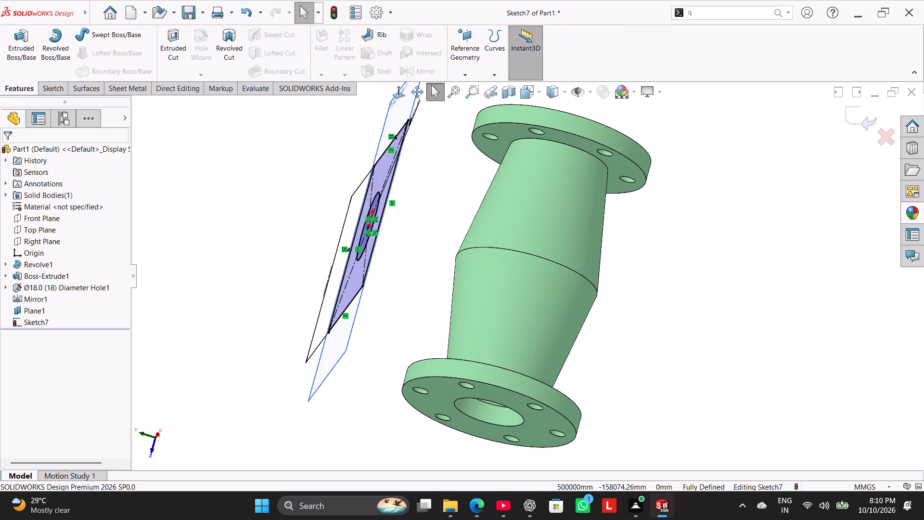
left_click(11, 42)
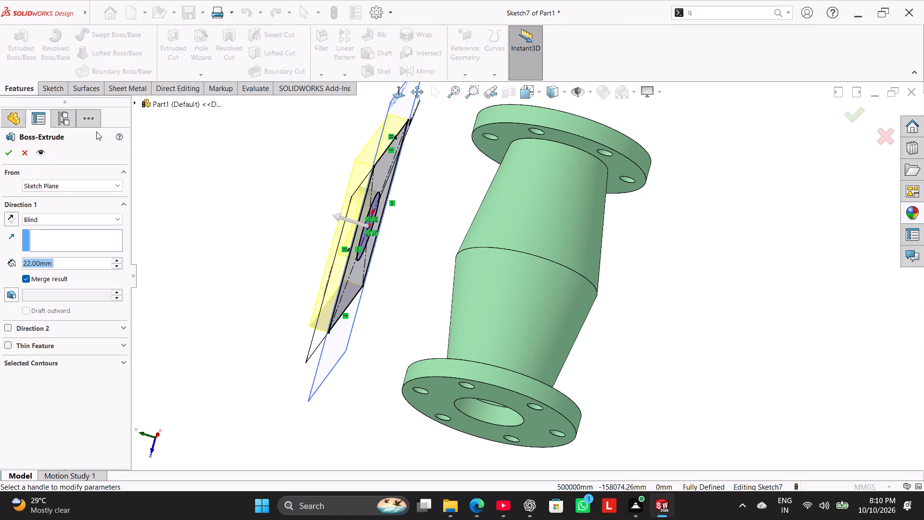
left_click(50, 219)
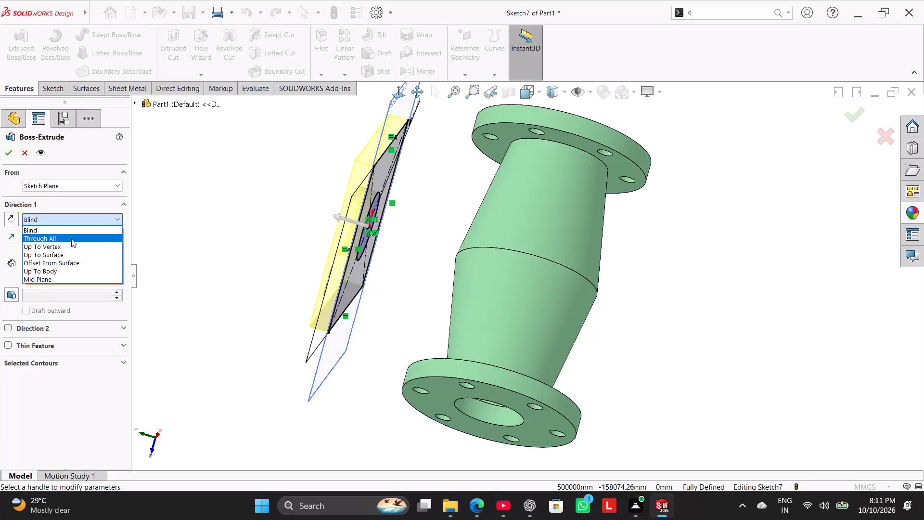
left_click(67, 223)
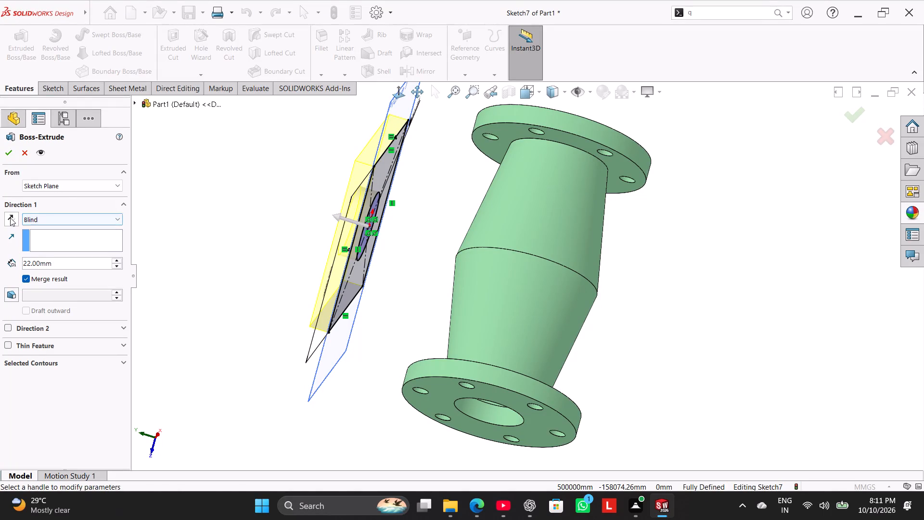
left_click(10, 218)
left_click(10, 217)
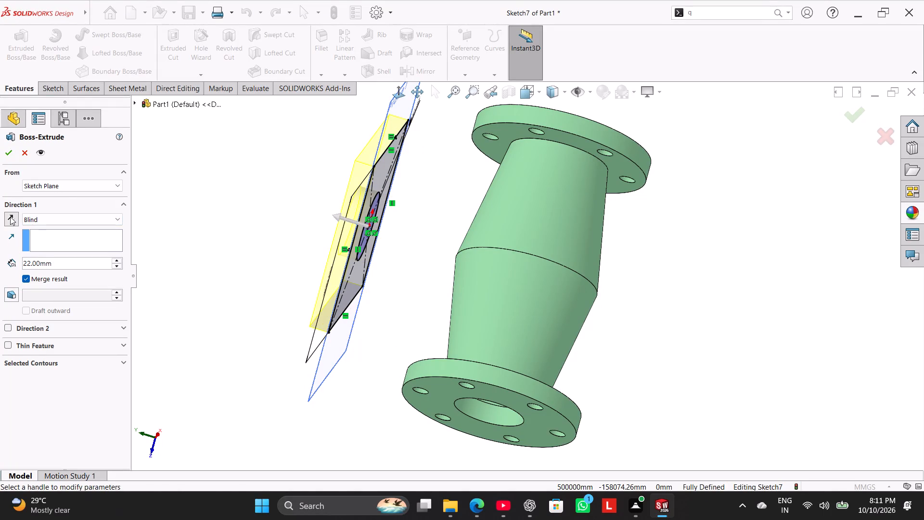
left_click(10, 217)
left_click(33, 217)
left_click(45, 243)
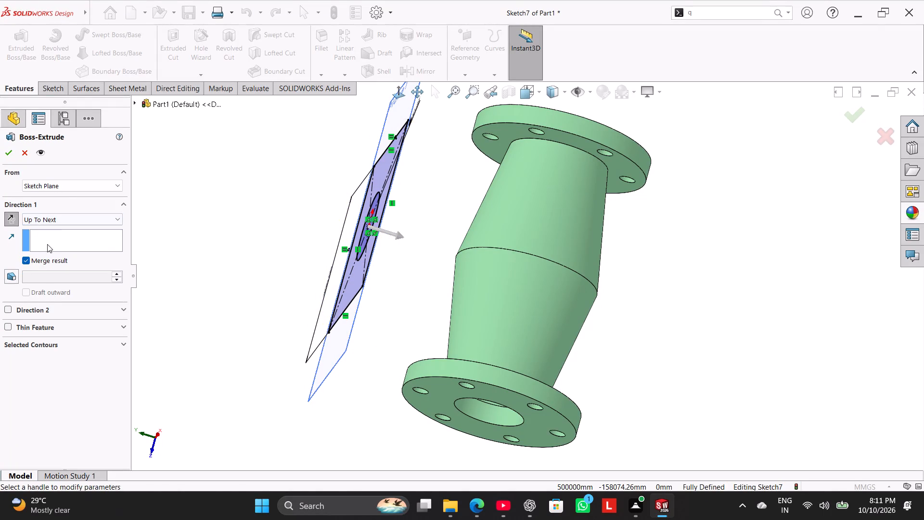
left_click(13, 218)
left_click(13, 218)
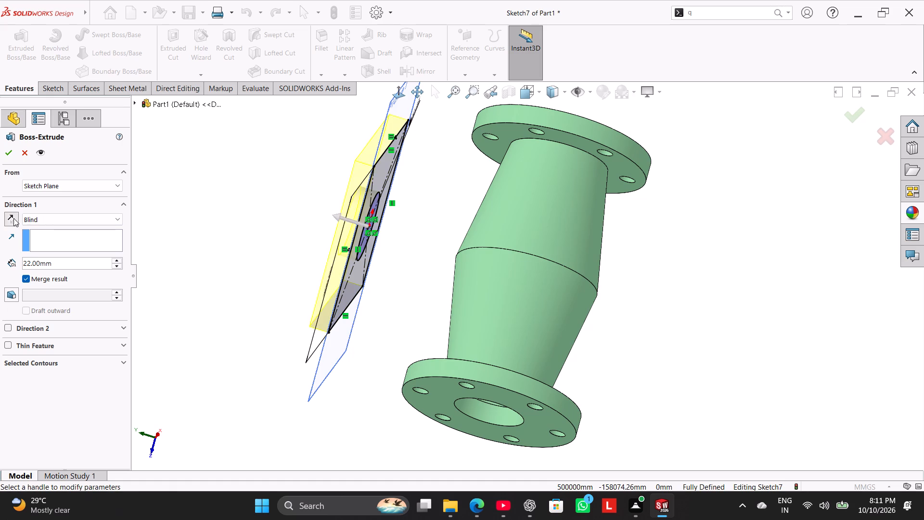
middle_click_drag(157, 262, 183, 272)
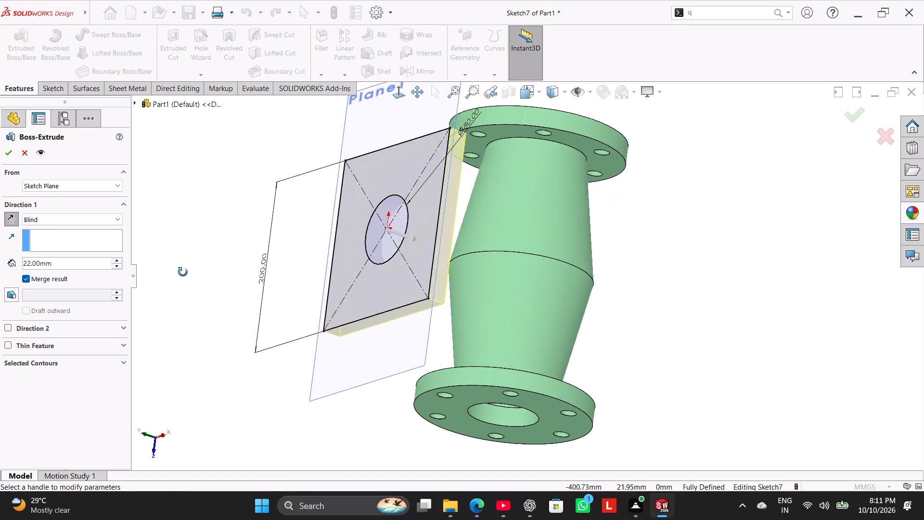
middle_click_drag(183, 272, 160, 214)
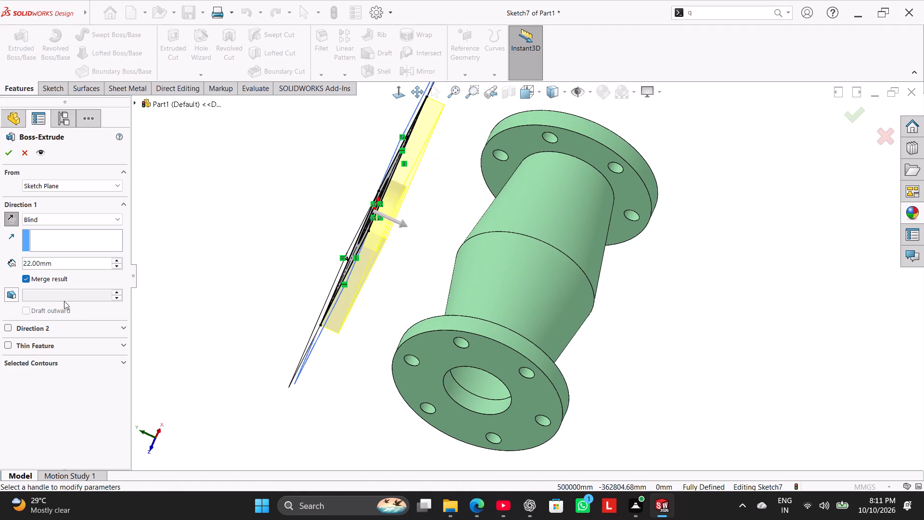
Extrude only the Ø80 circle region Up To Next, merging it with the barrel body as a side branch.
left_click(115, 364)
left_click(102, 377)
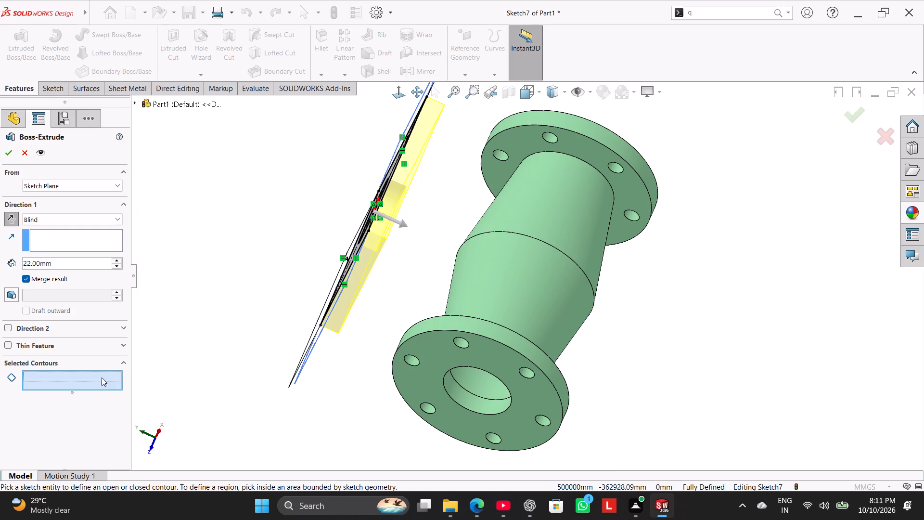
middle_click_drag(342, 182, 380, 239)
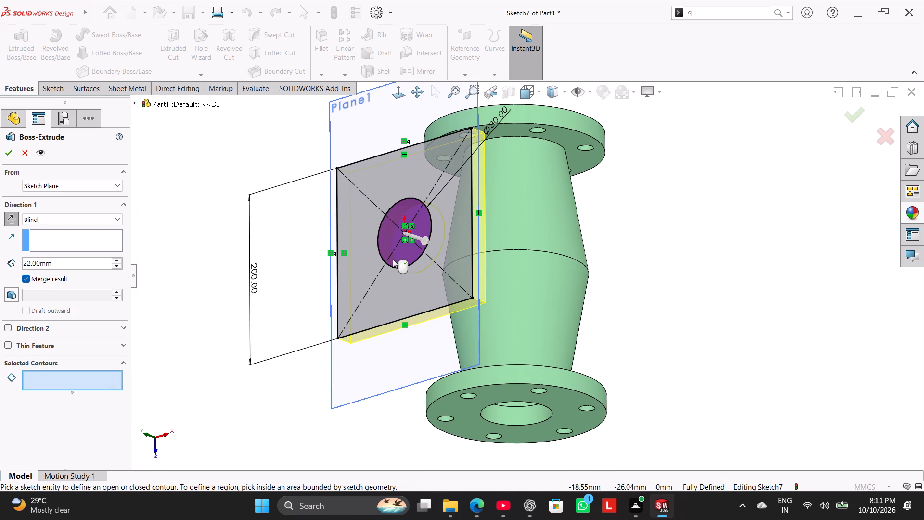
left_click(394, 254)
middle_click_drag(222, 265, 174, 216)
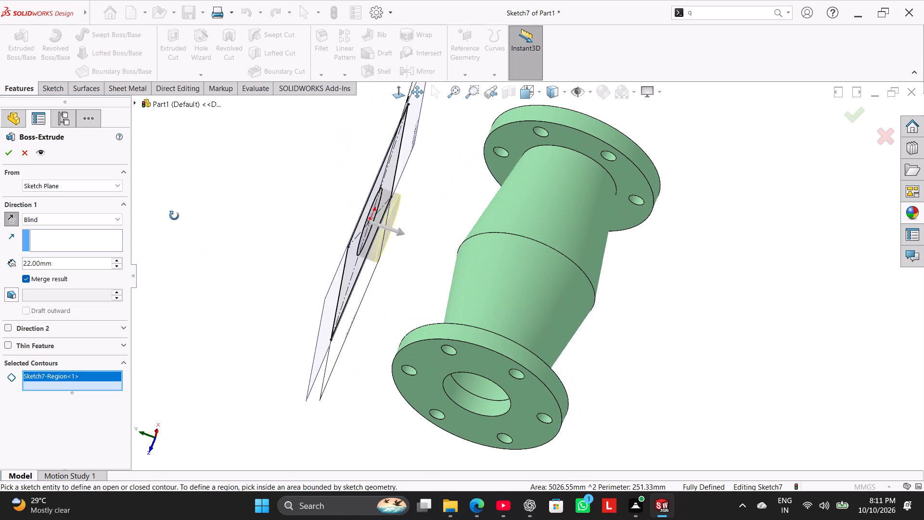
middle_click_drag(174, 216, 177, 224)
left_click(93, 218)
left_click(87, 245)
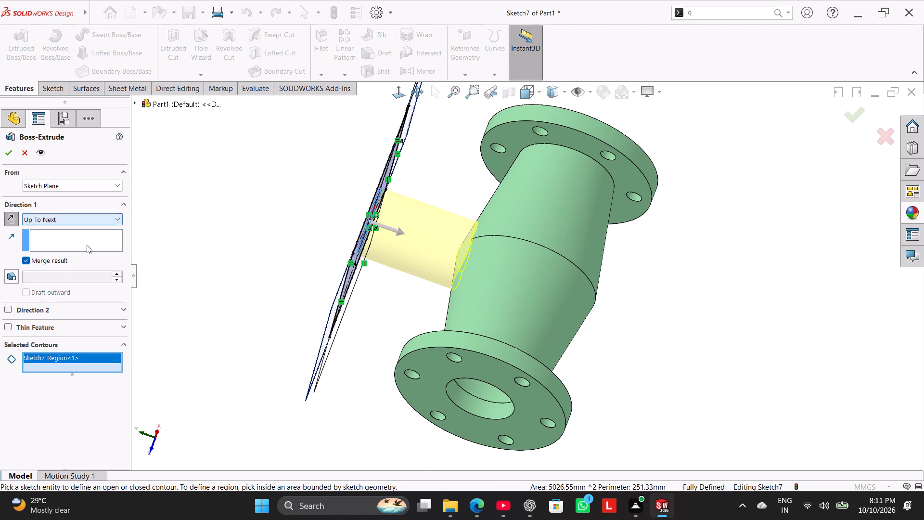
middle_click_drag(183, 232, 174, 228)
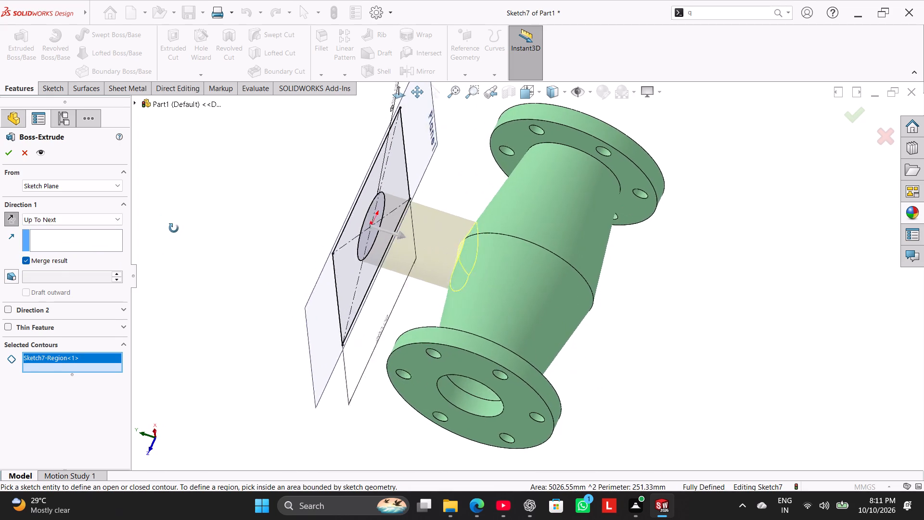
middle_click_drag(174, 228, 189, 243)
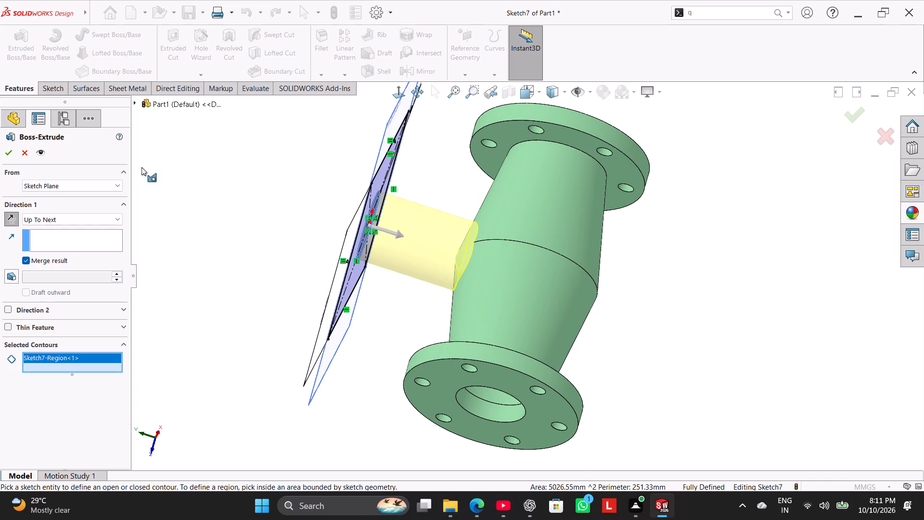
left_click(11, 148)
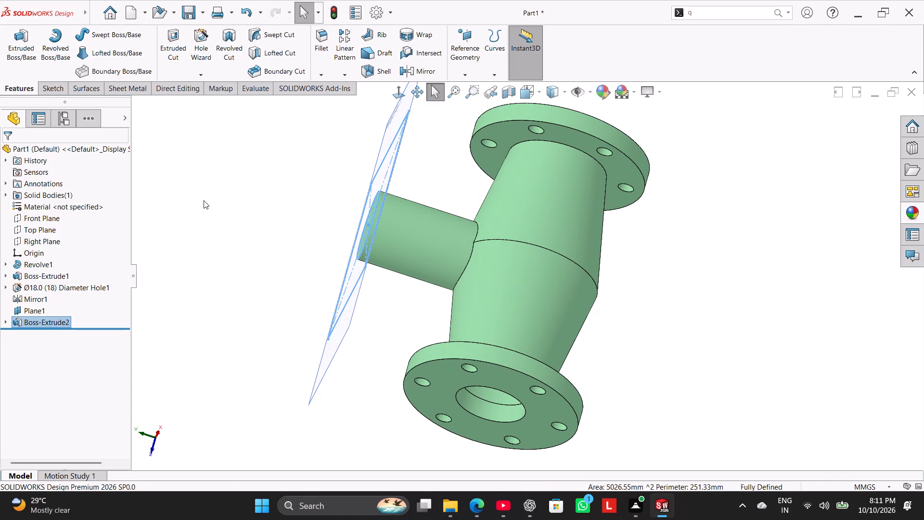
Reuse the branch's square sketch for a Blind boss extrusion of 35 mm toward the barrel body, with Merge result on.
middle_click_drag(208, 202, 172, 42)
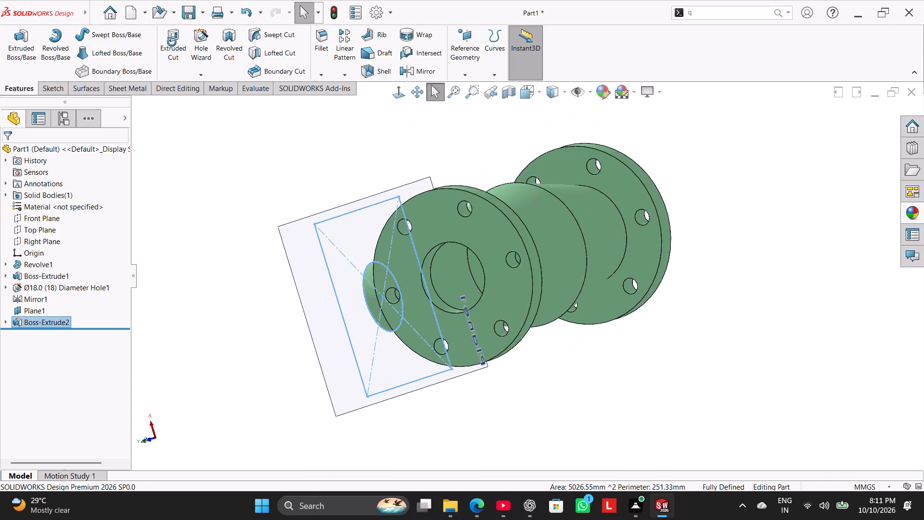
middle_click_drag(172, 42, 236, 204)
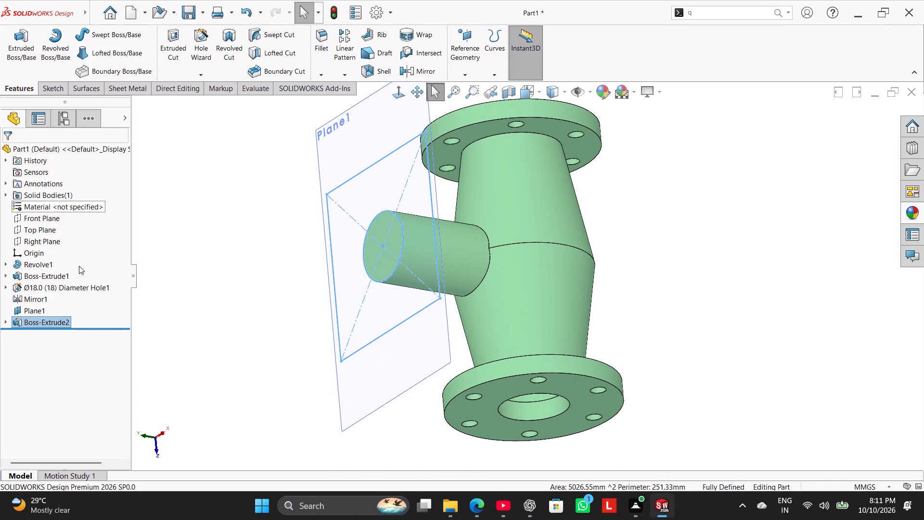
left_click(25, 41)
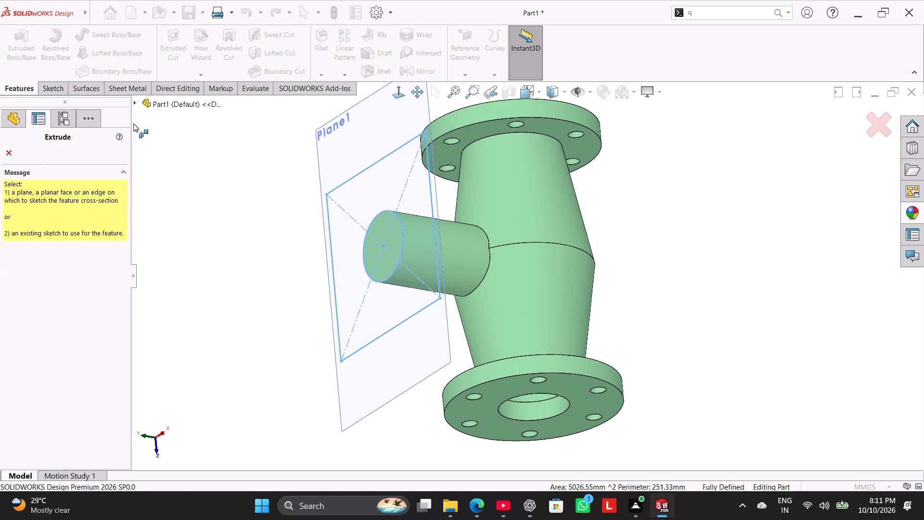
left_click(137, 100)
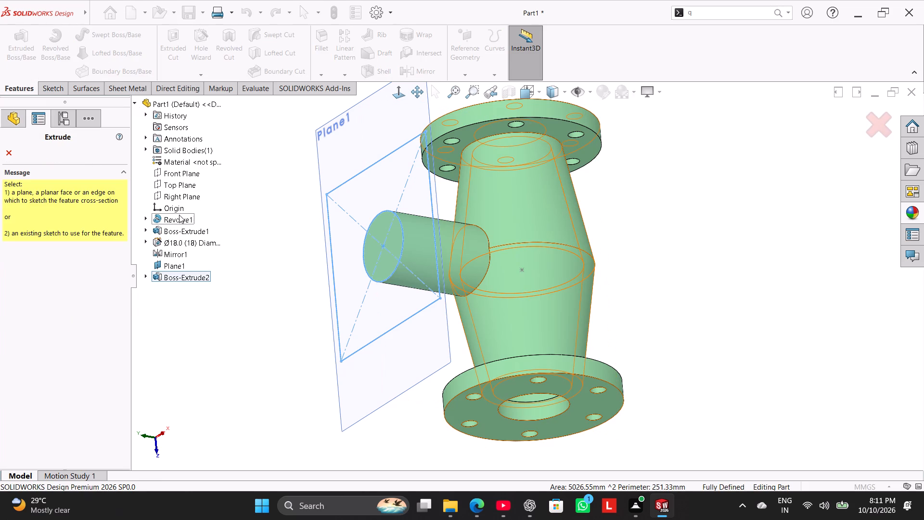
left_click(150, 277)
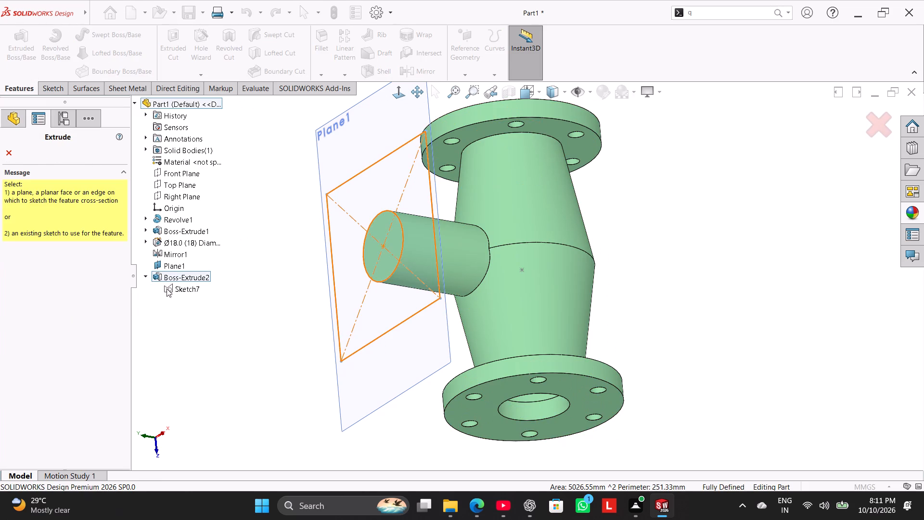
left_click(170, 290)
middle_click_drag(235, 306, 223, 307)
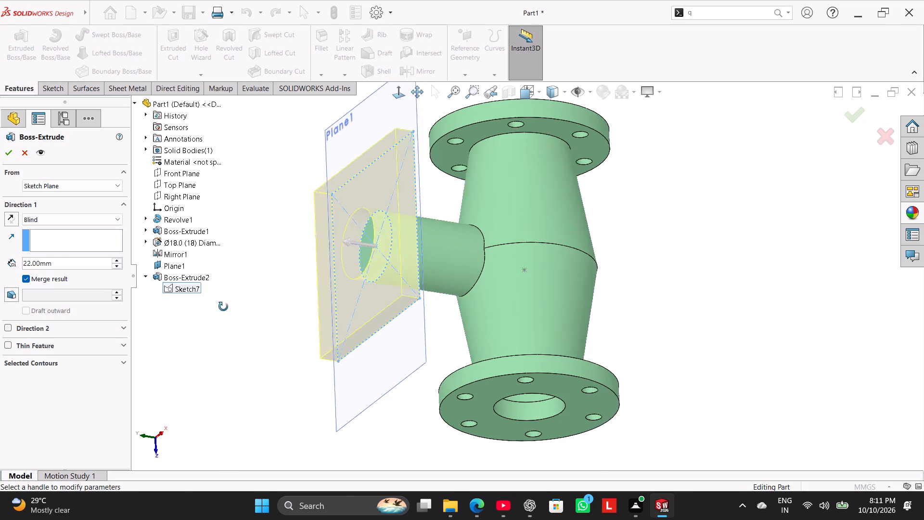
middle_click_drag(223, 307, 191, 336)
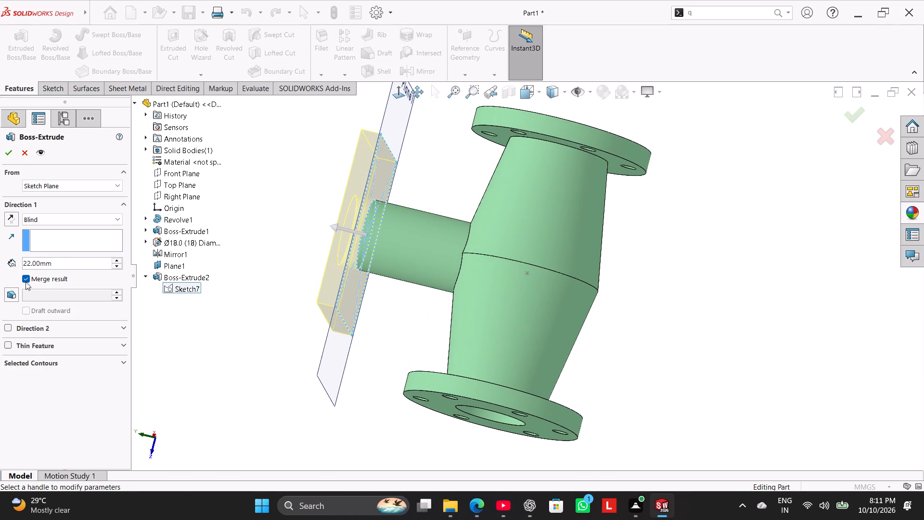
left_click(9, 220)
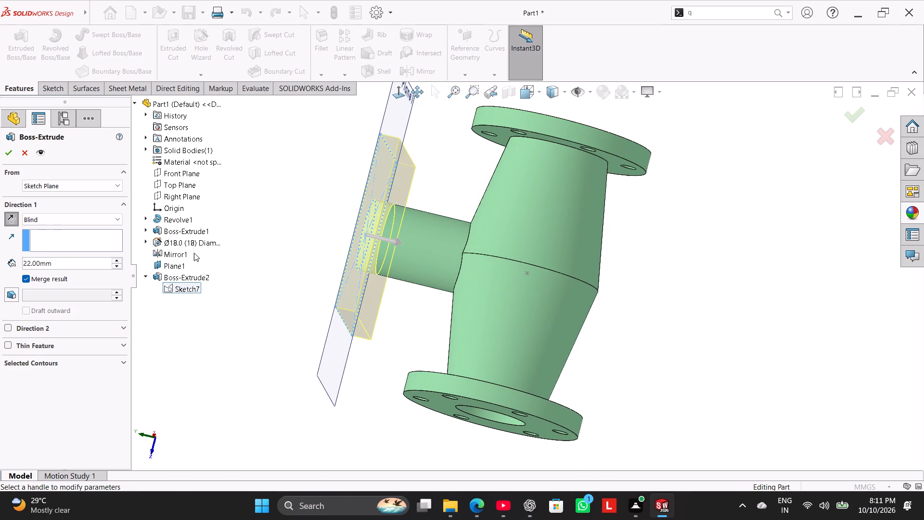
double_click(69, 260)
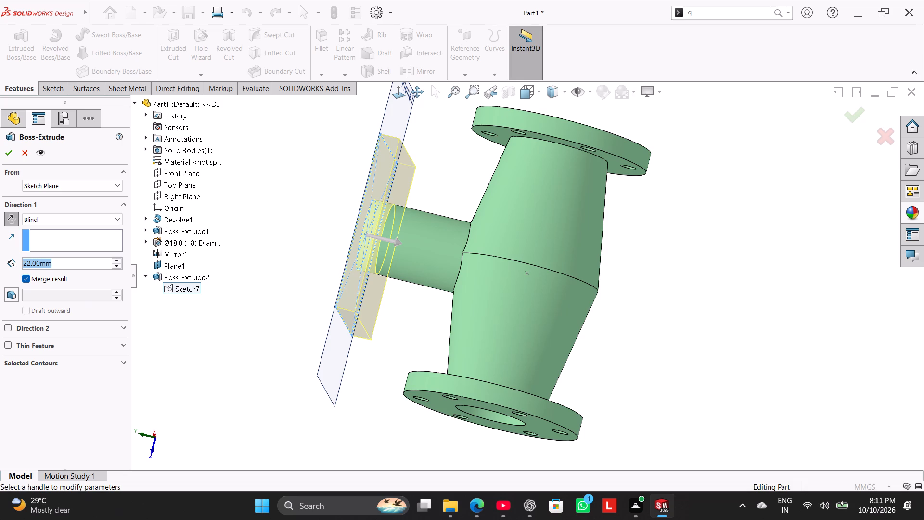
type("35")
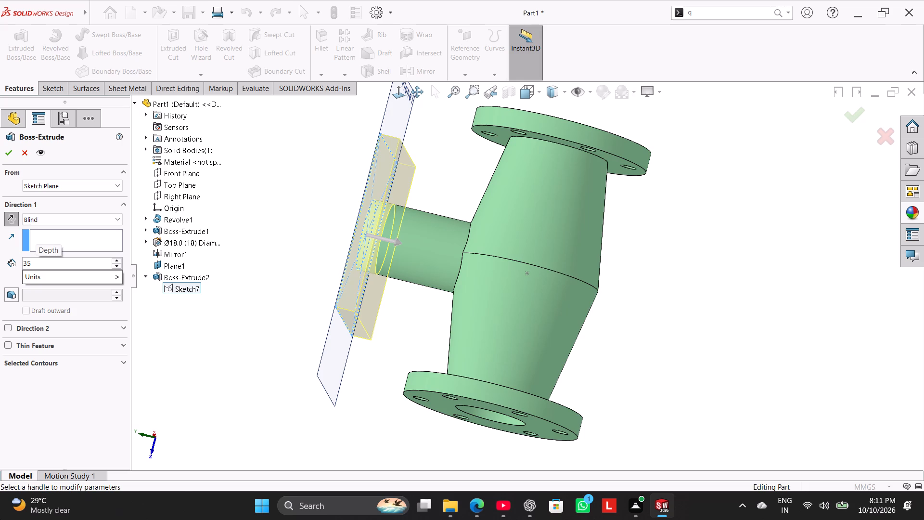
key("Return")
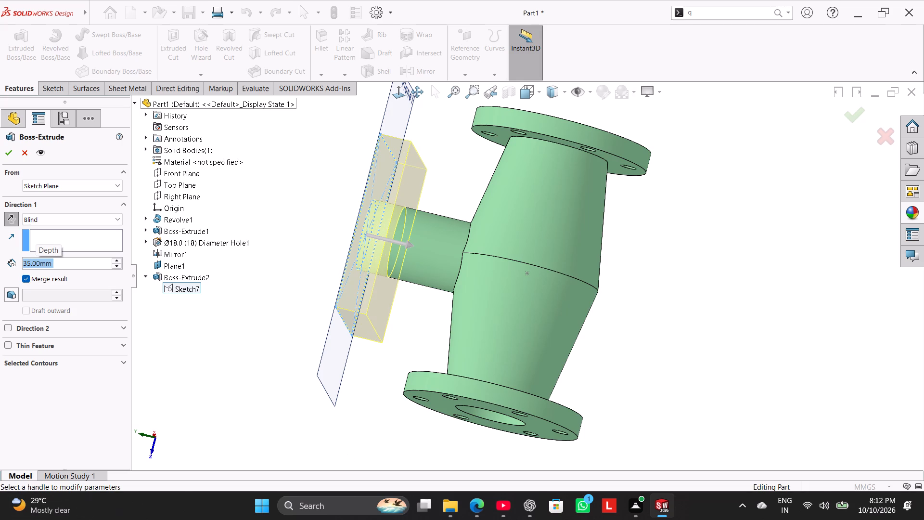
left_click(2, 153)
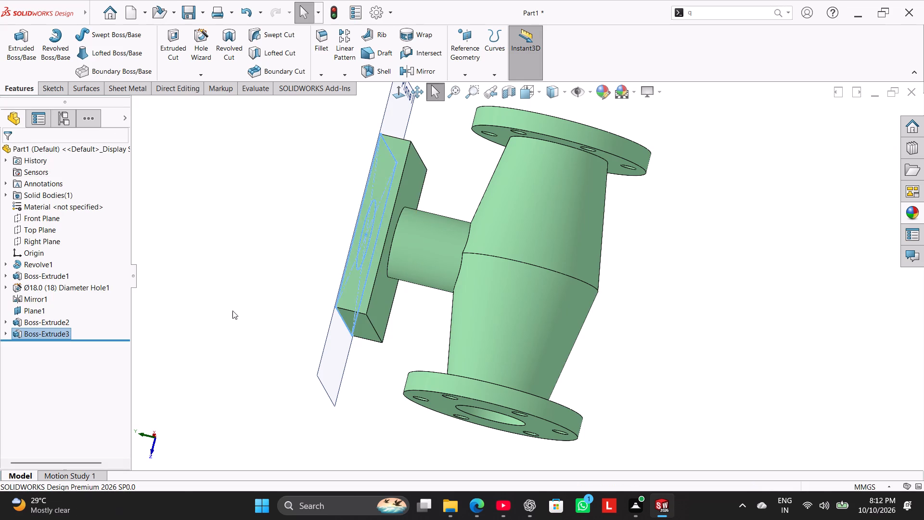
Hide the offset reference plane Plane1 behind the square flange.
middle_click_drag(232, 311, 258, 324)
left_click(256, 319)
right_click(334, 365)
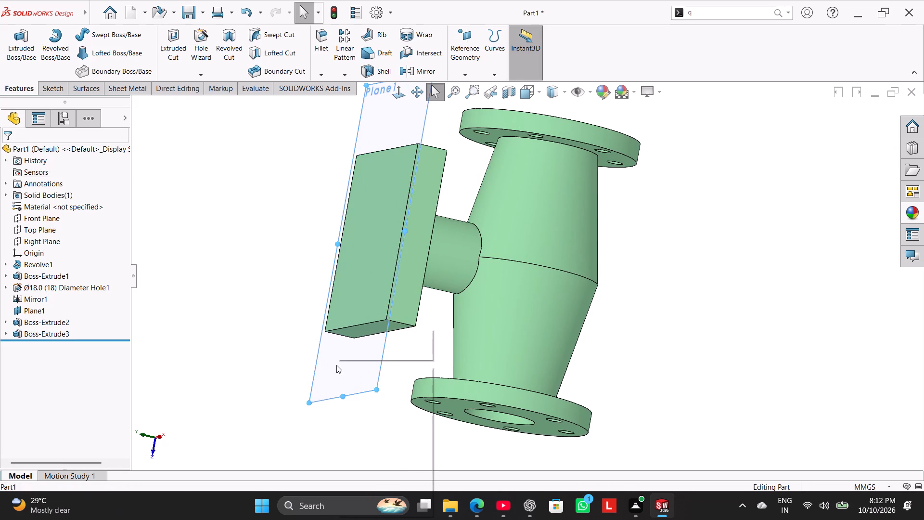
left_click(370, 354)
left_click(304, 345)
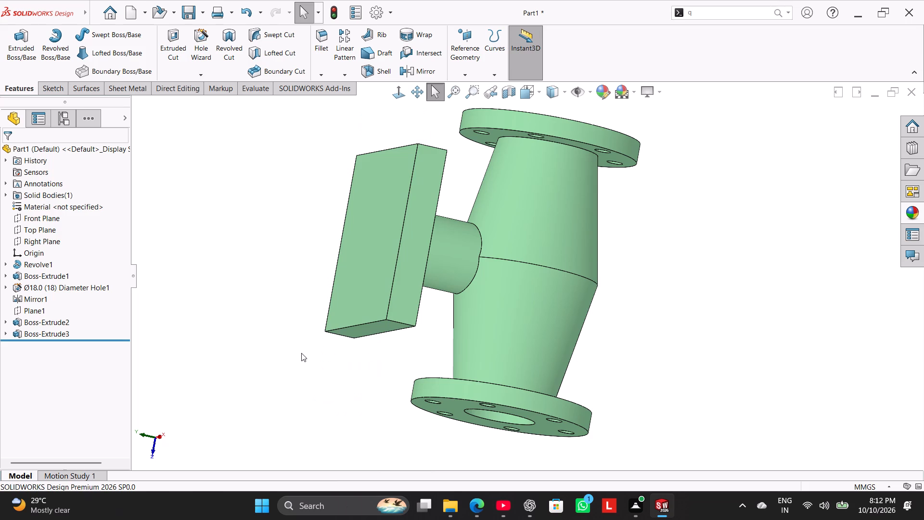
Fillet the four short corner edges of the square side flange with a 20 mm radius.
middle_click_drag(301, 353, 342, 325)
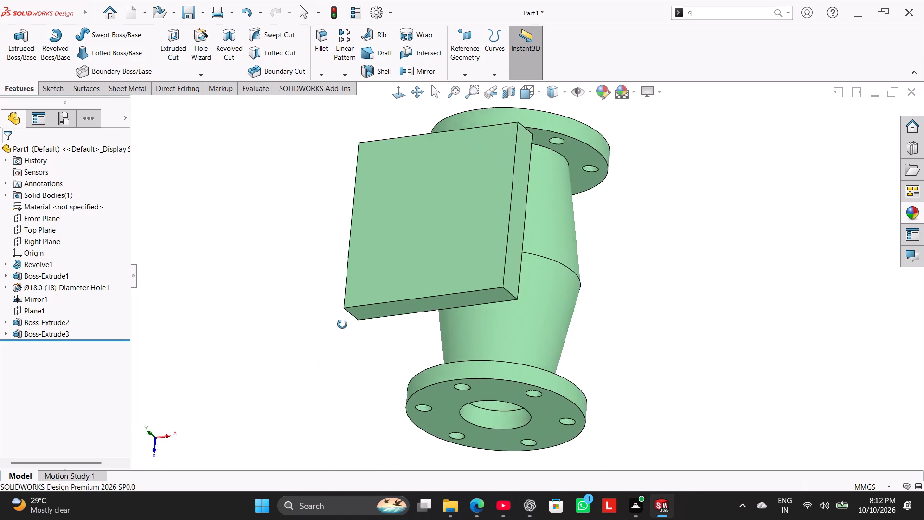
middle_click_drag(342, 325, 307, 355)
left_click(322, 51)
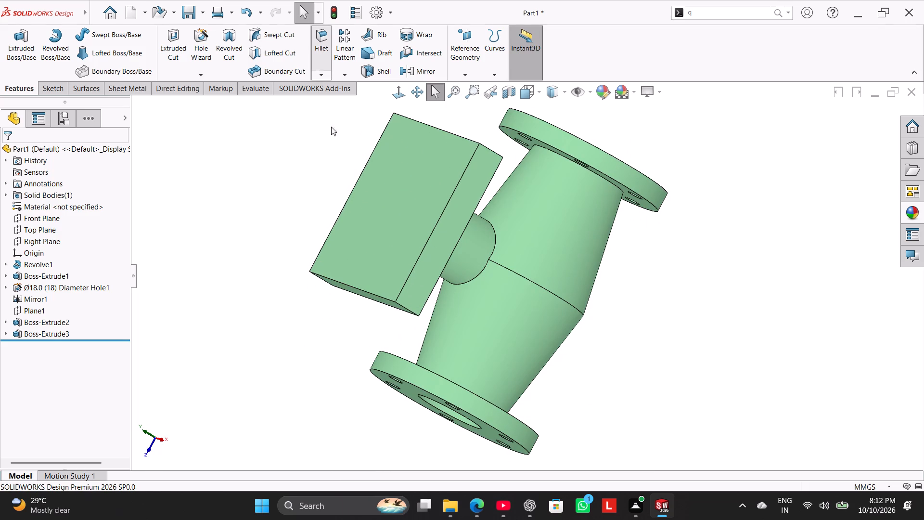
left_click(492, 151)
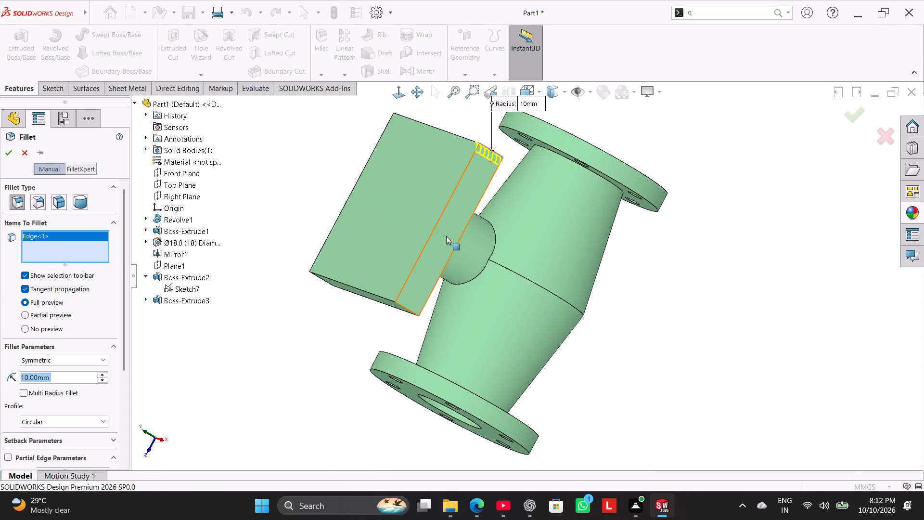
left_click(405, 309)
middle_click_drag(277, 230, 325, 285)
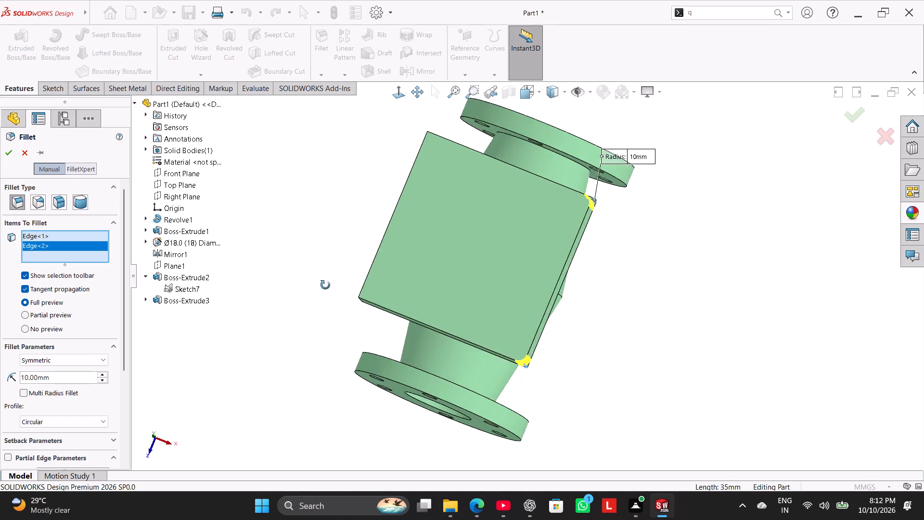
middle_click_drag(325, 285, 405, 284)
left_click(566, 289)
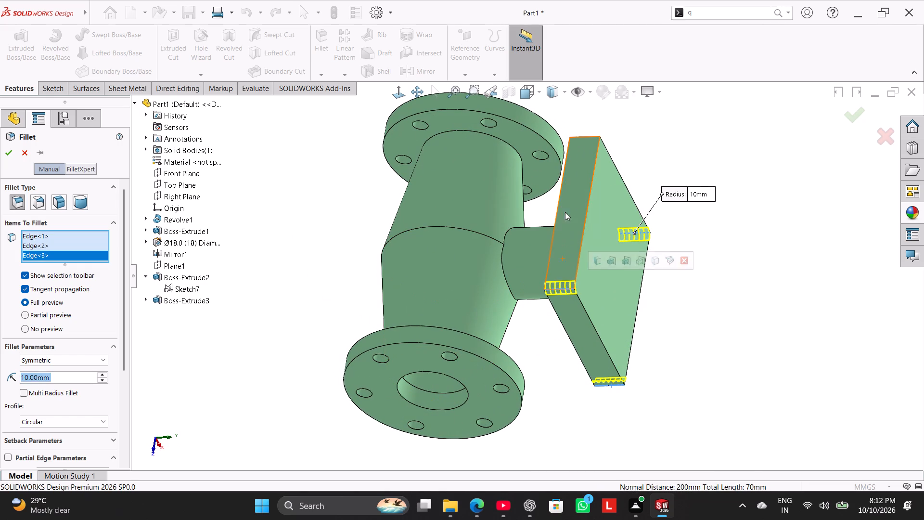
middle_click_drag(620, 129, 620, 192)
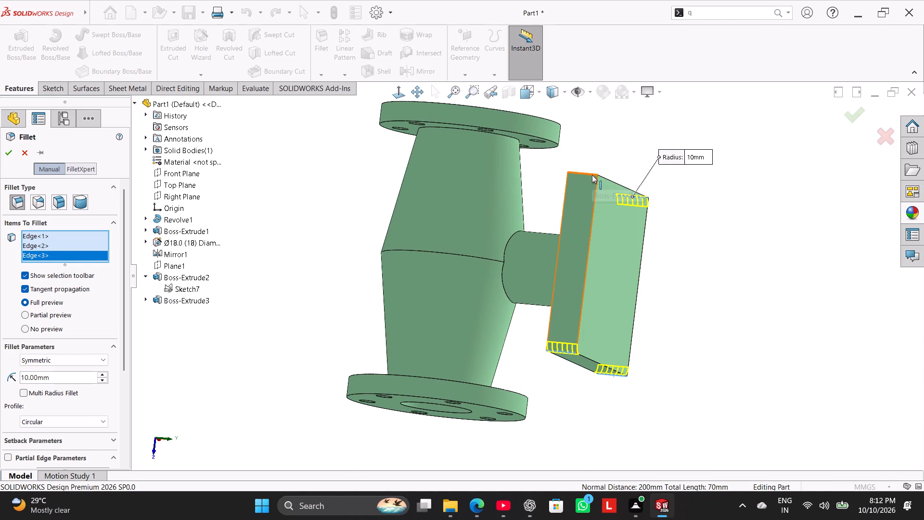
left_click(592, 175)
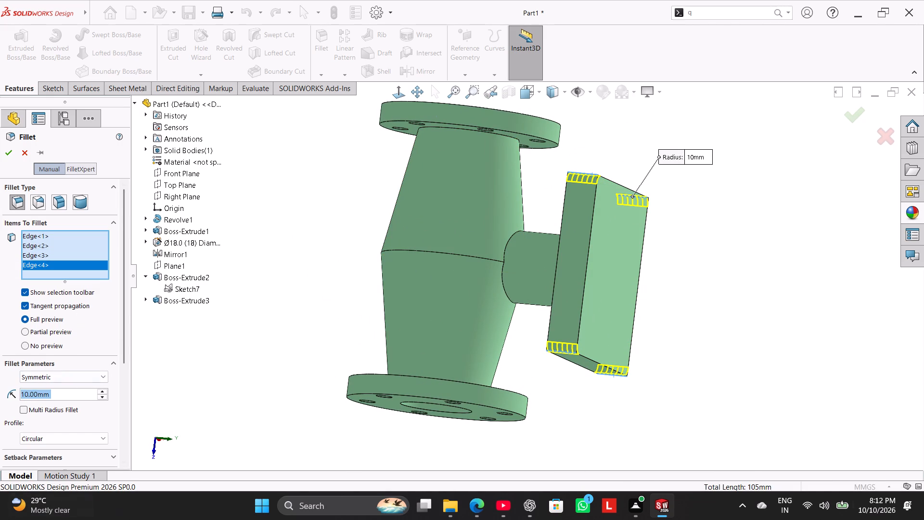
key("2")
key("0")
key("Return")
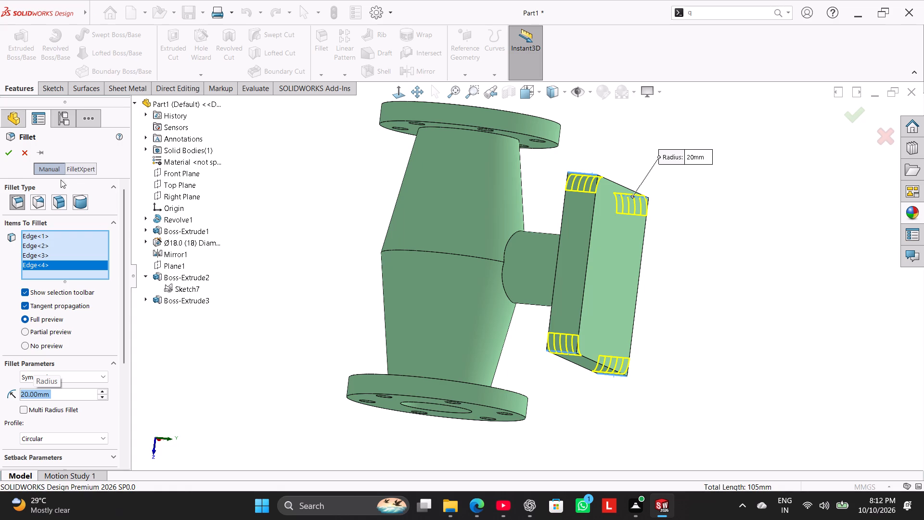
left_click(8, 152)
Set up a legacy counterbored hole with 48 mm diameter, 55 mm counterbore diameter and 8 mm counterbore depth.
right_click_drag(202, 272, 290, 212)
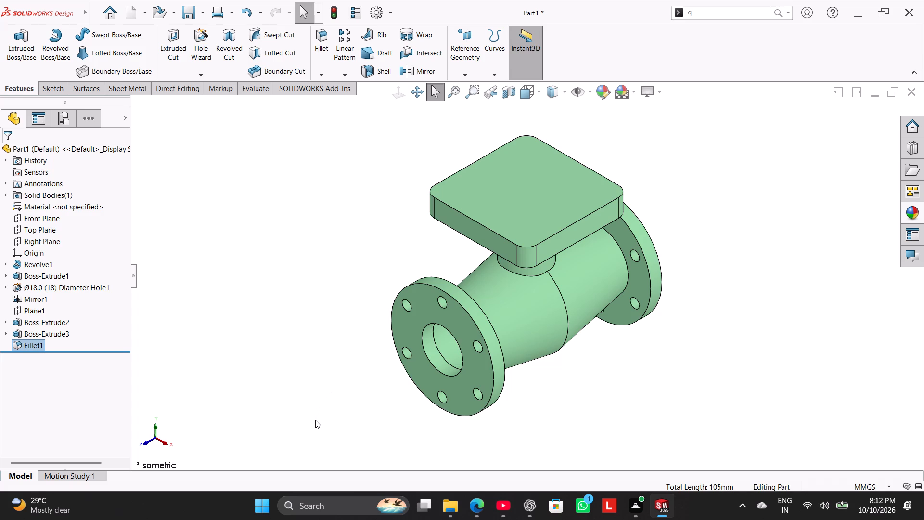
middle_click_drag(315, 420, 283, 368)
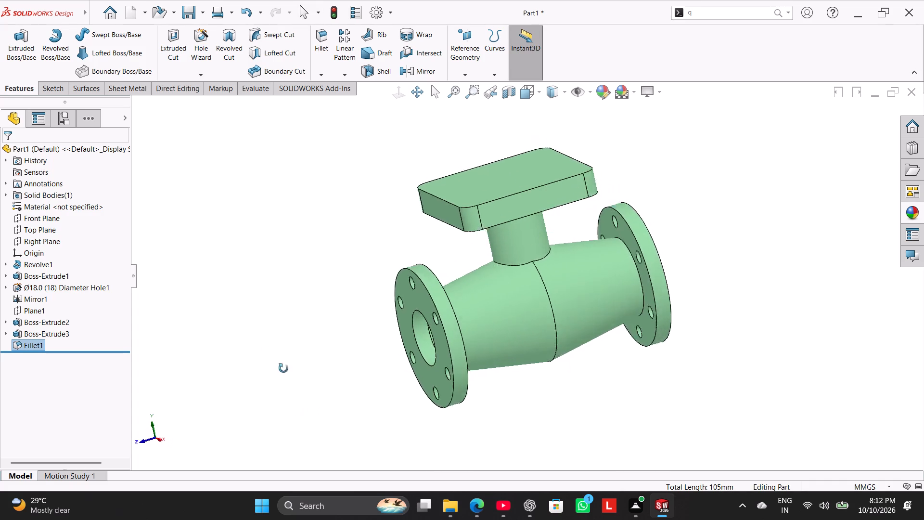
middle_click_drag(283, 368, 329, 458)
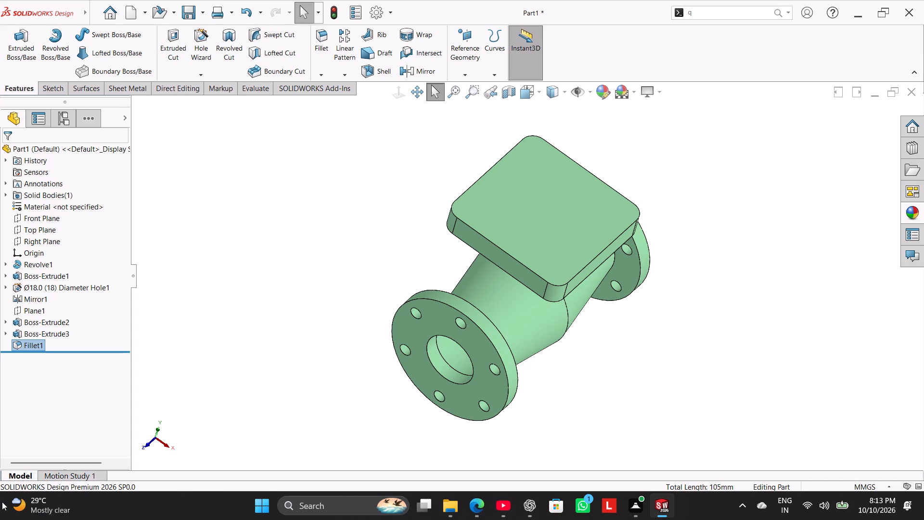
left_click(208, 45)
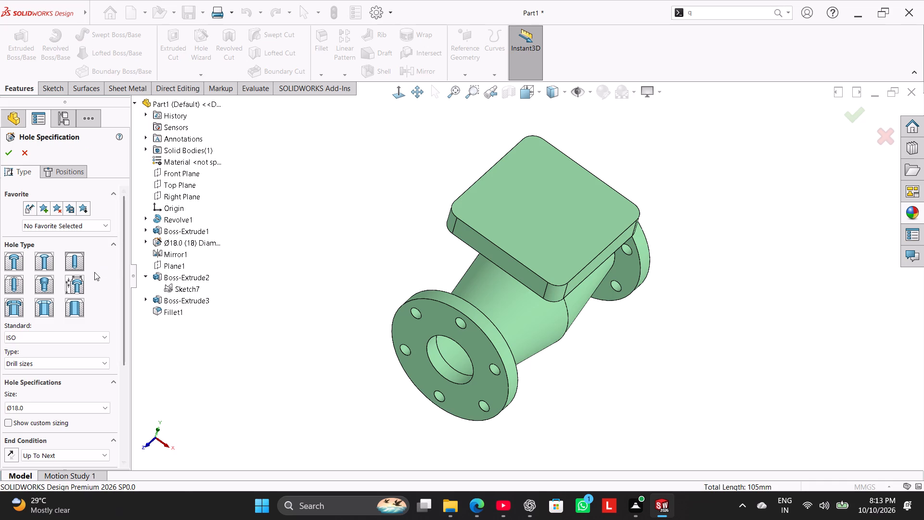
left_click(76, 285)
left_click(87, 287)
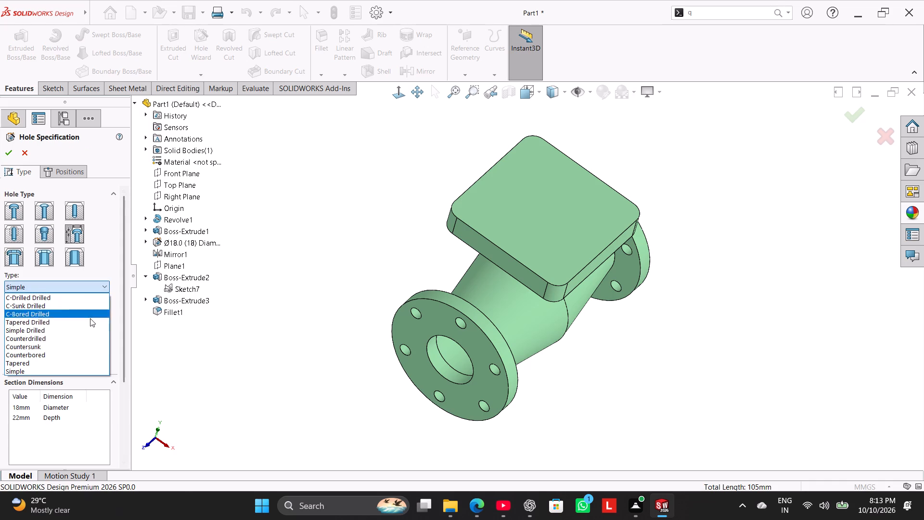
left_click(86, 357)
left_click_drag(122, 298, 133, 350)
double_click(23, 349)
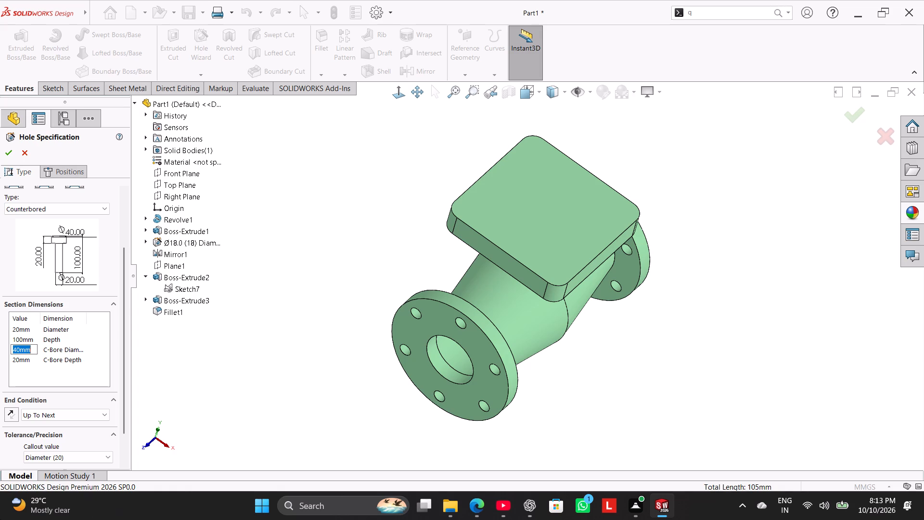
type("55")
key("Return")
double_click(20, 328)
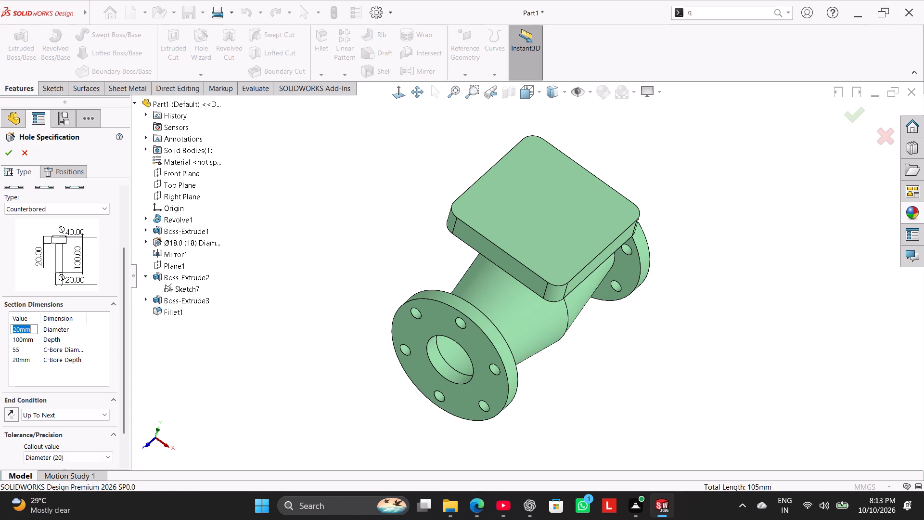
type("48")
key("Return")
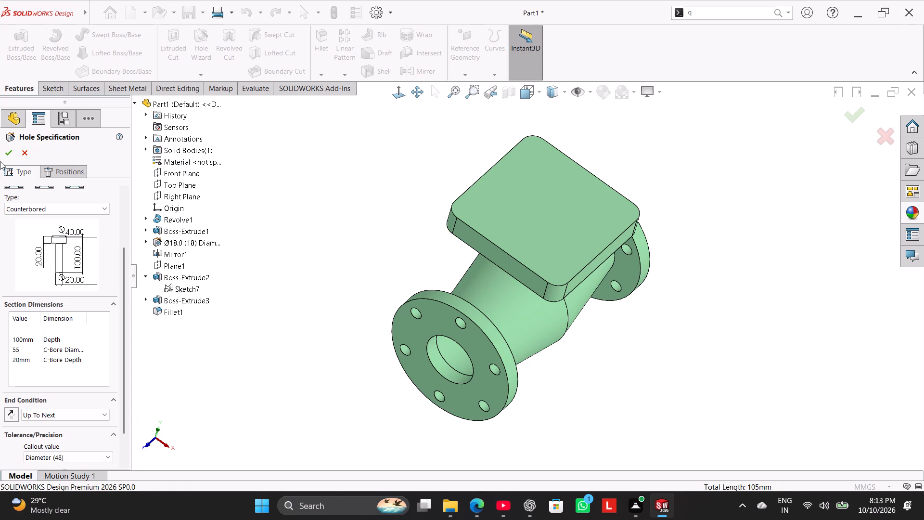
double_click(26, 361)
key("8")
key("Return")
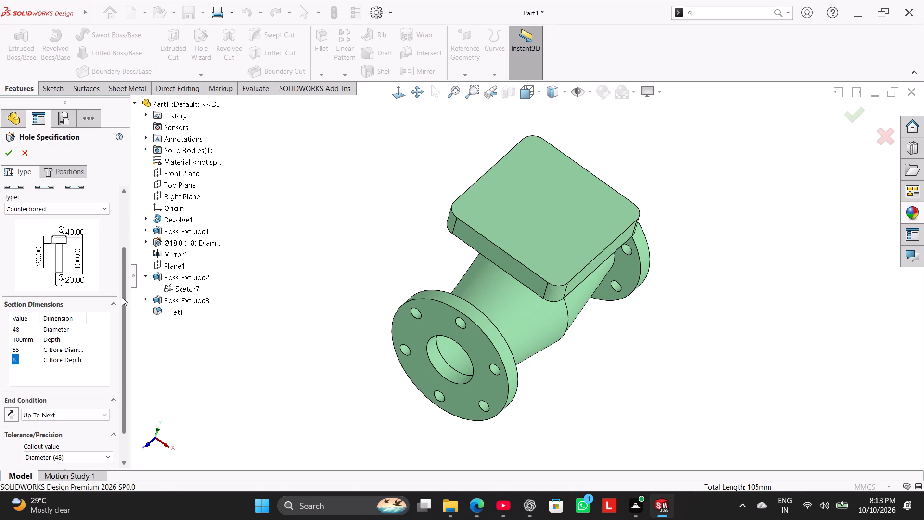
left_click_drag(122, 297, 136, 264)
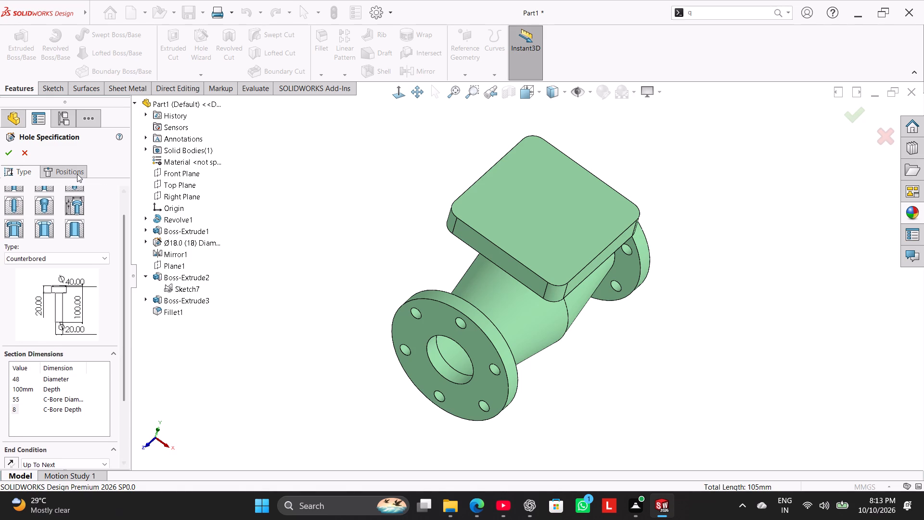
Place the counterbored hole at the origin on the square flange's outer face and create it.
left_click(77, 173)
left_click(550, 211)
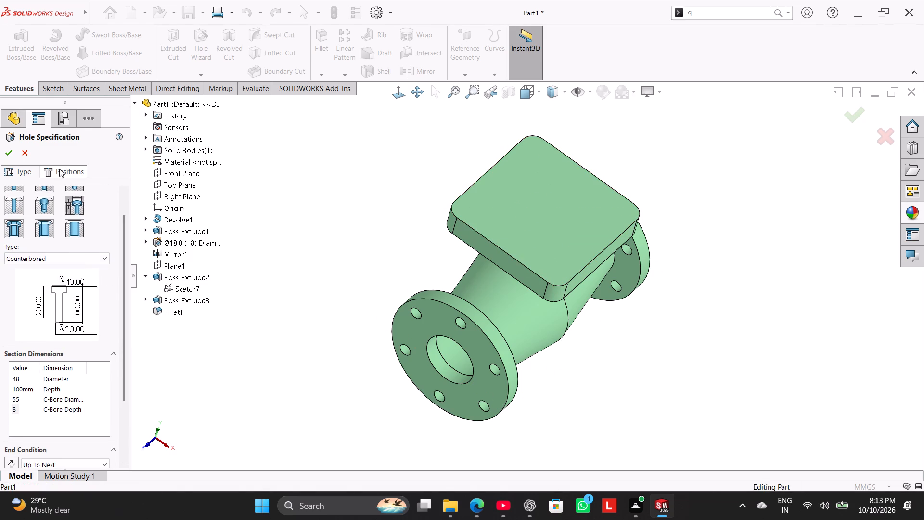
left_click(59, 169)
left_click(546, 227)
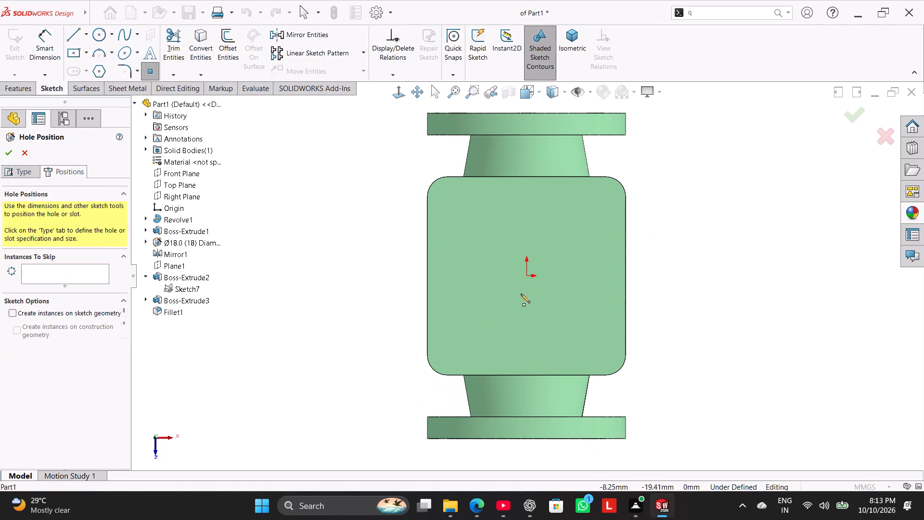
left_click(526, 274)
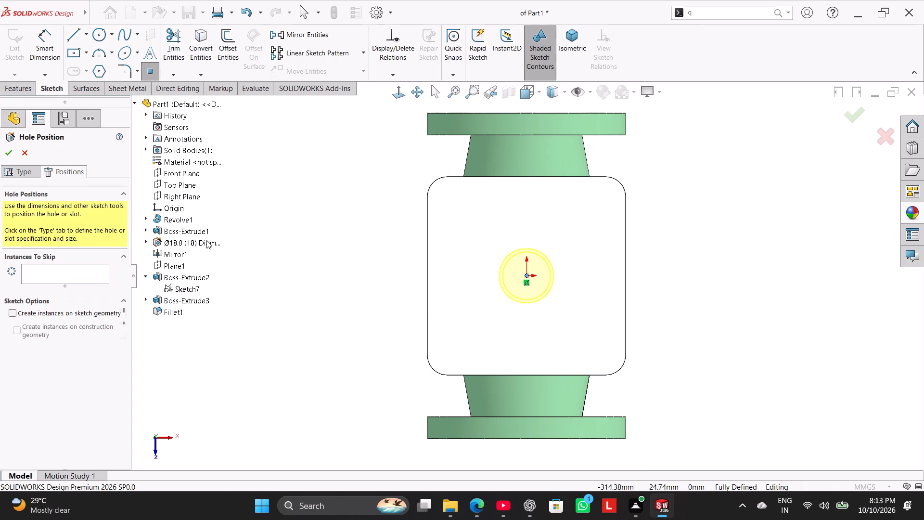
left_click(11, 154)
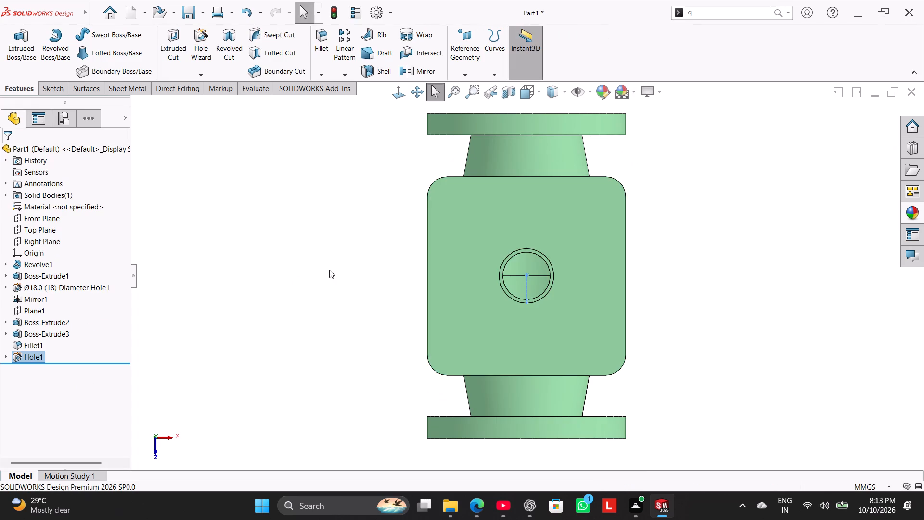
Section the model along the Right Plane and examine where the branch bore meets the barrel cavity.
middle_click_drag(329, 270, 200, 201)
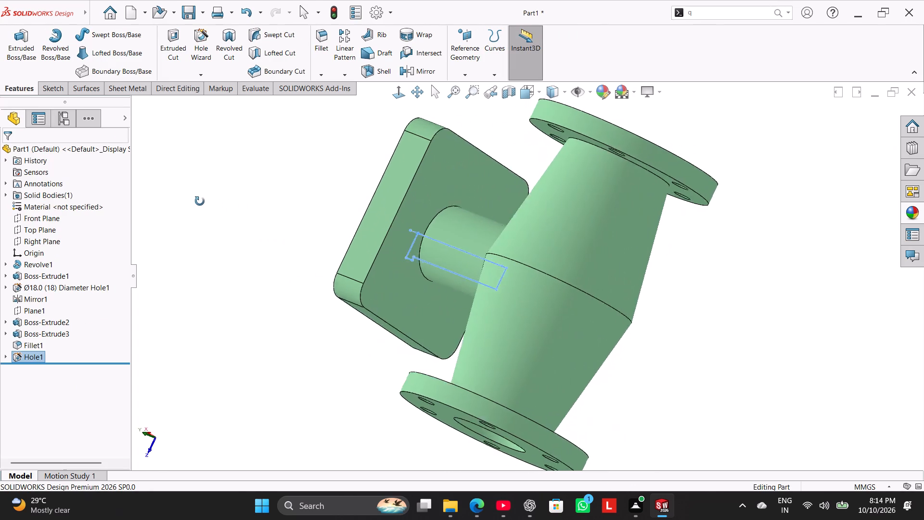
middle_click_drag(200, 201, 221, 261)
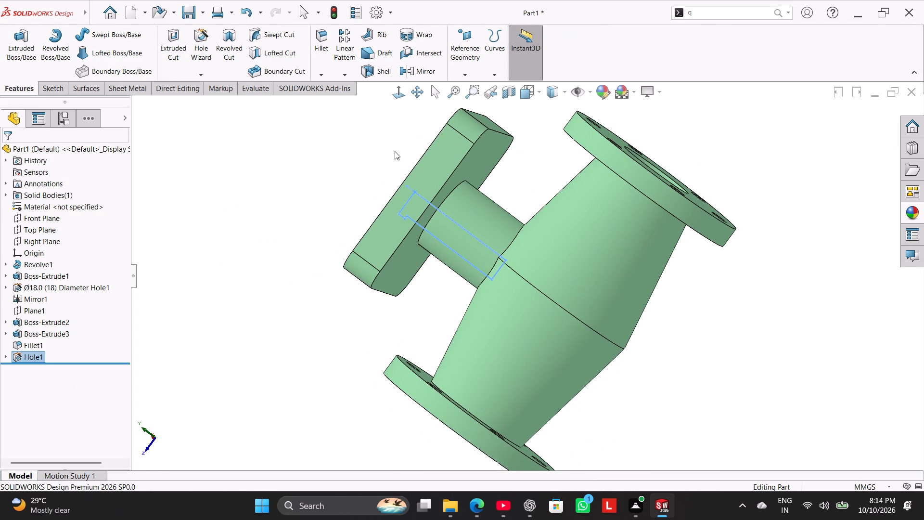
left_click(503, 87)
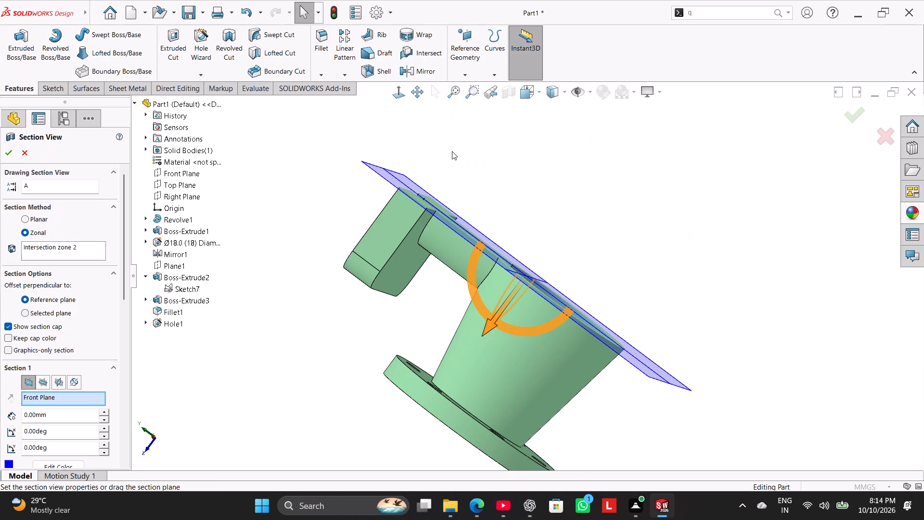
middle_click_drag(473, 152, 384, 283)
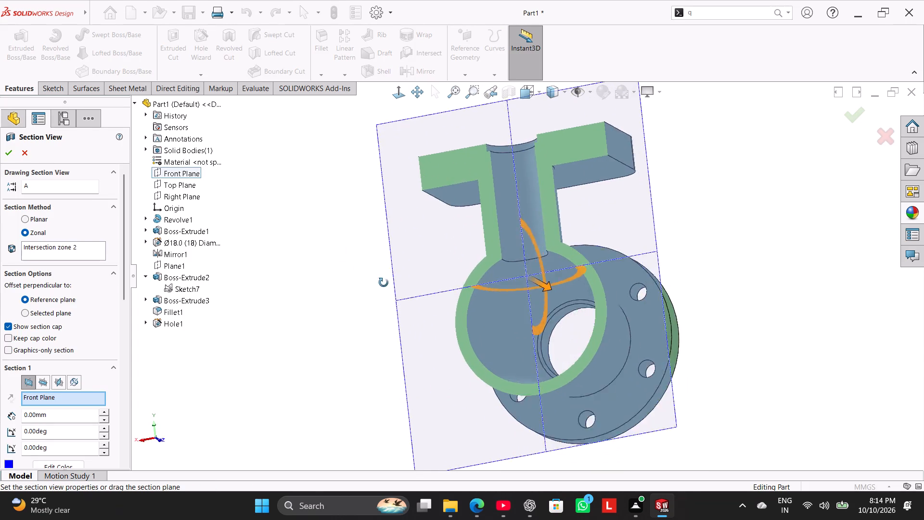
middle_click_drag(384, 283, 400, 306)
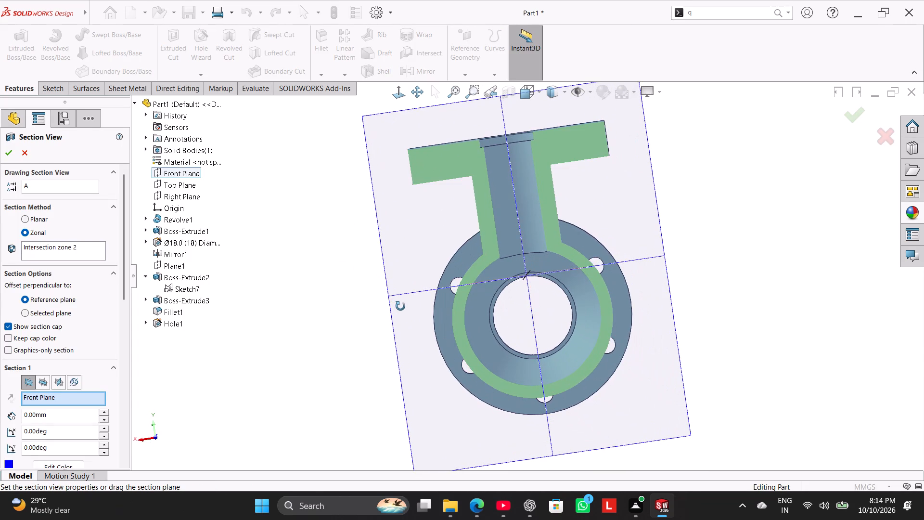
middle_click_drag(400, 306, 444, 307)
left_click(59, 384)
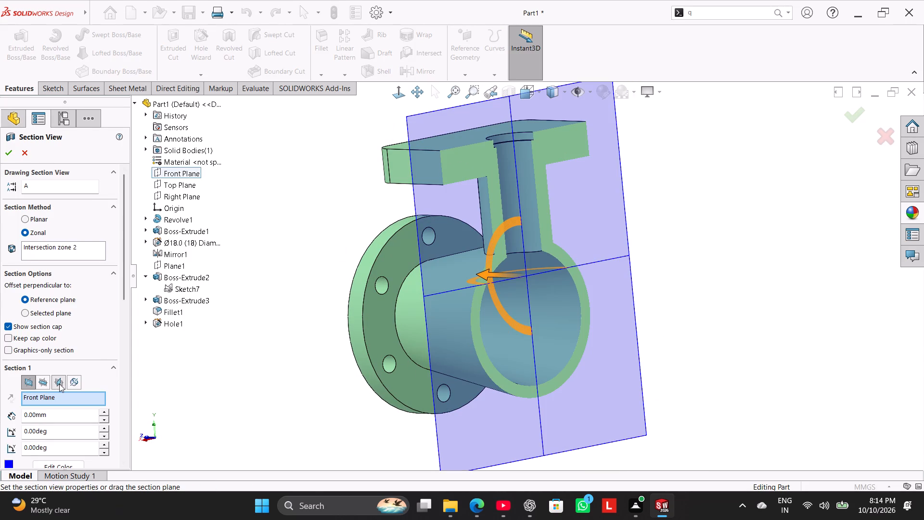
left_click(402, 89)
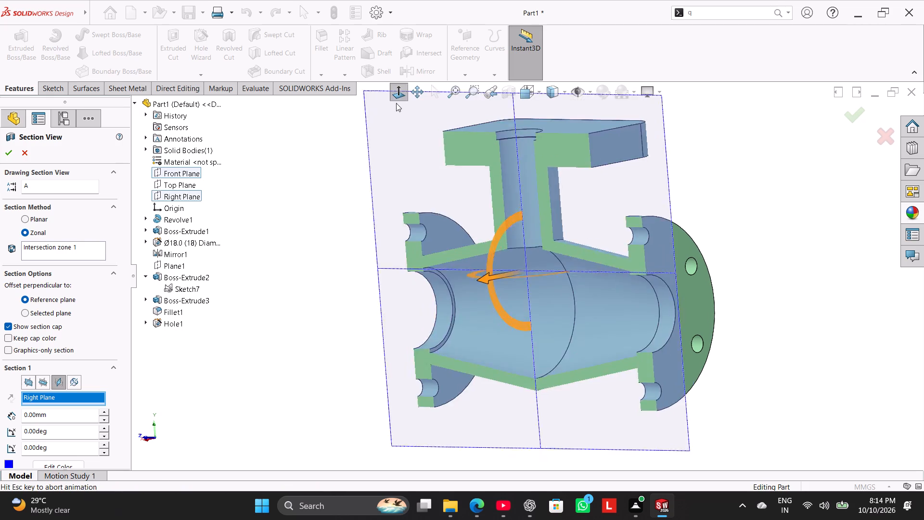
left_click(298, 226)
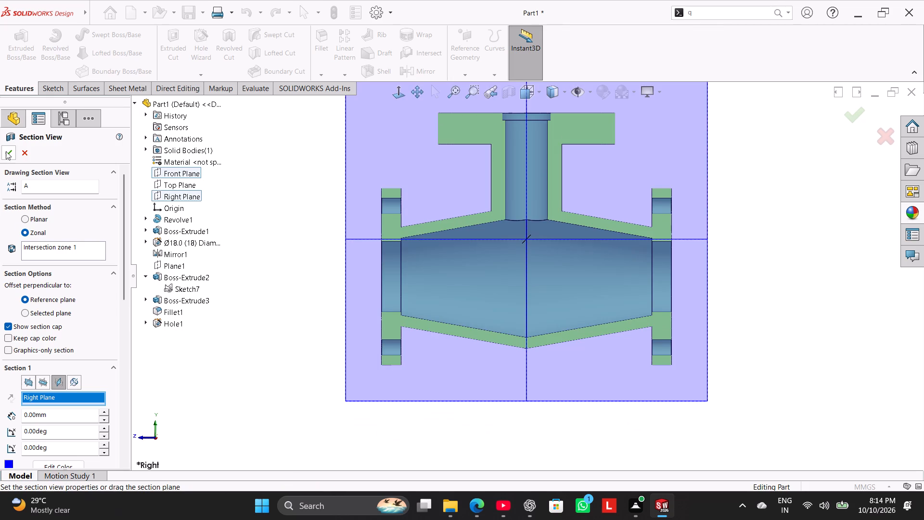
left_click(7, 151)
left_click(188, 210)
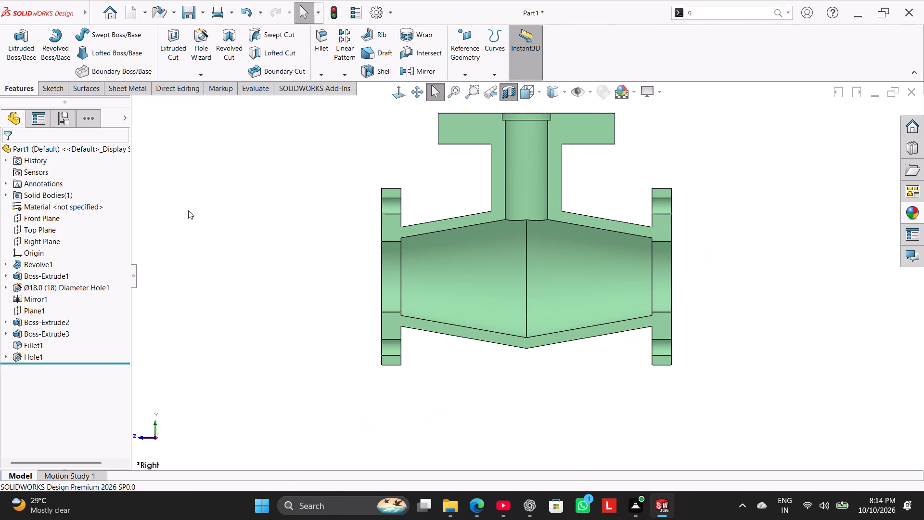
scroll(522, 224, "down", 7)
scroll(534, 267, "down", 1)
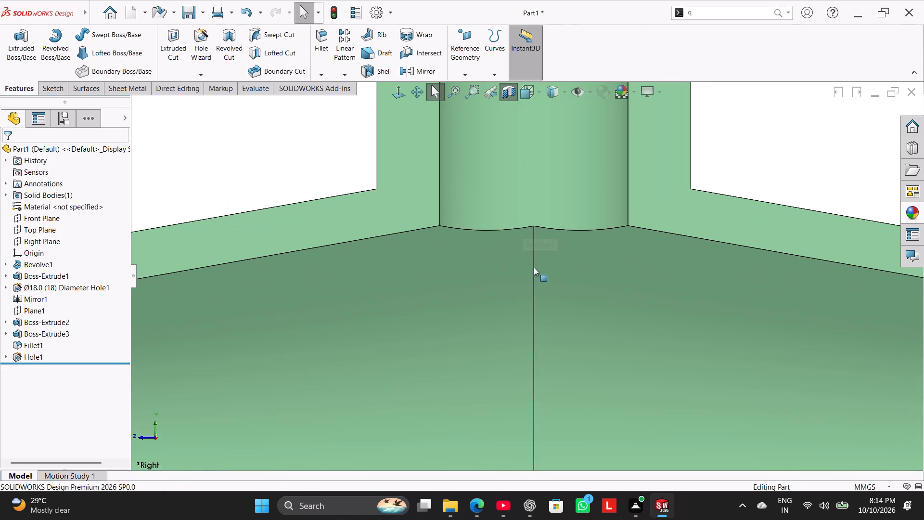
middle_click_drag(331, 167, 349, 247)
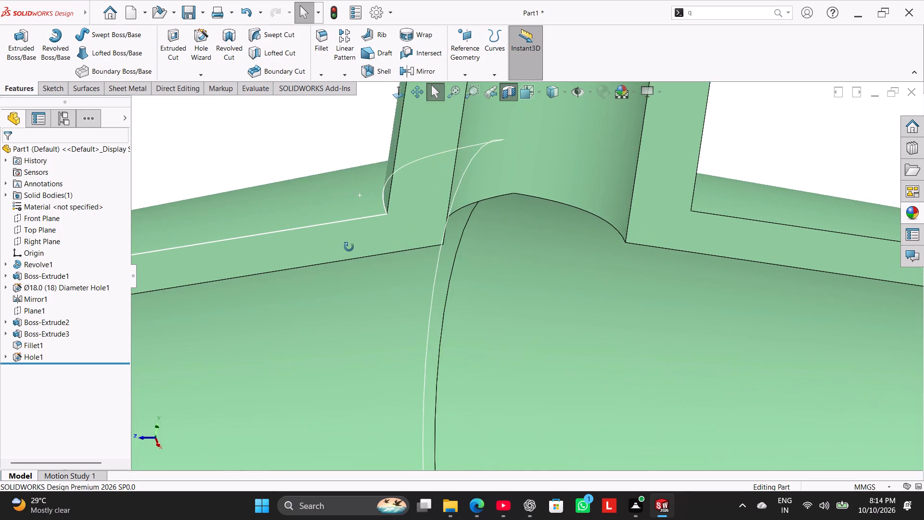
Examine where the branch bore meets the barrel cavity from several angles, ending with a straight-on view of the section.
middle_click_drag(349, 247, 289, 62)
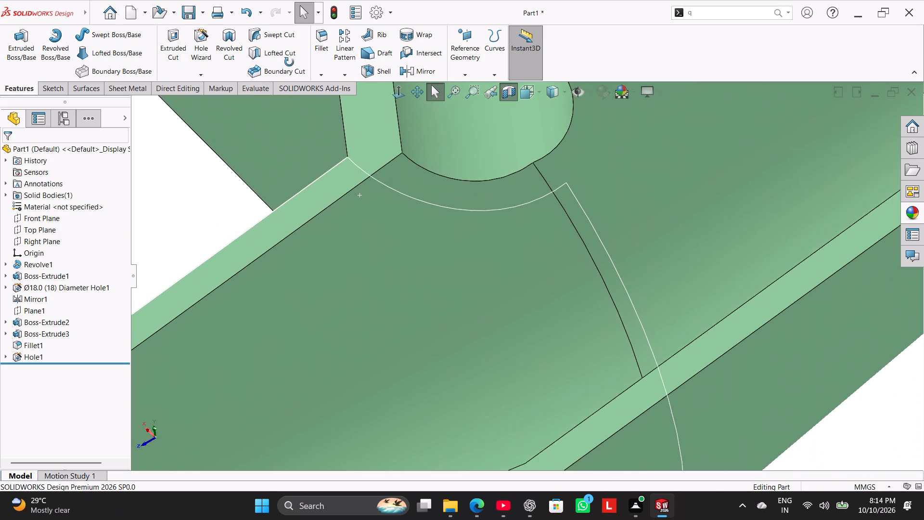
middle_click_drag(289, 62, 323, 164)
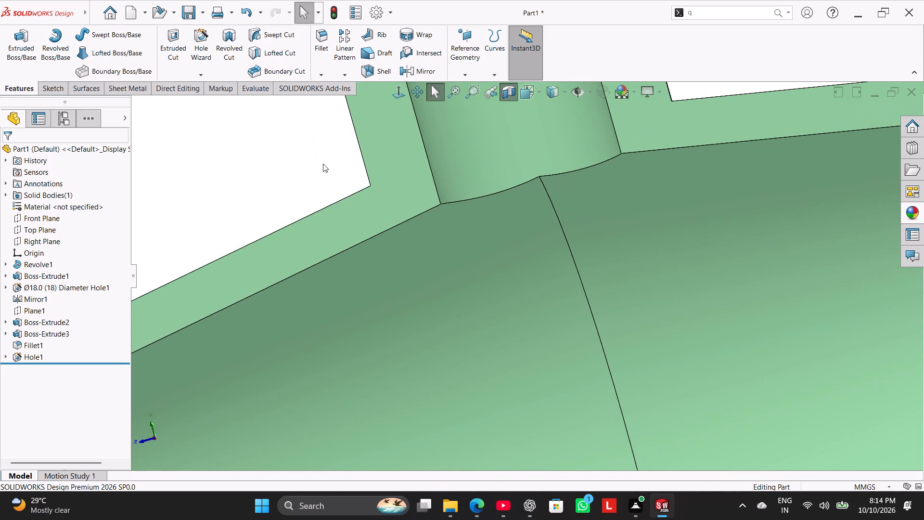
scroll(323, 164, "up", 7)
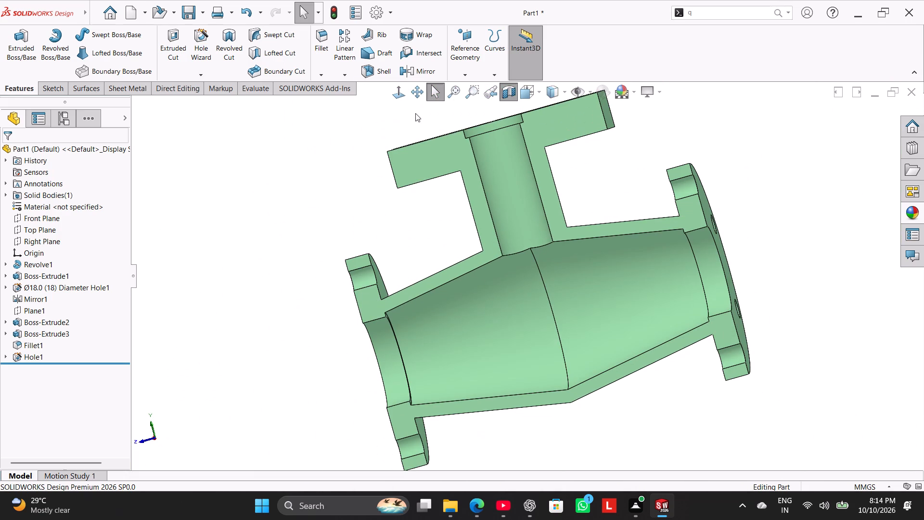
left_click(405, 95)
left_click(227, 191)
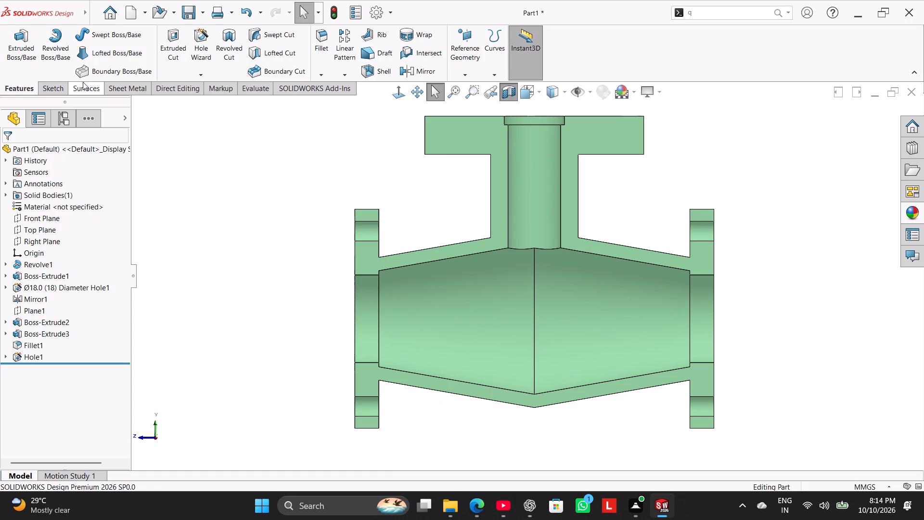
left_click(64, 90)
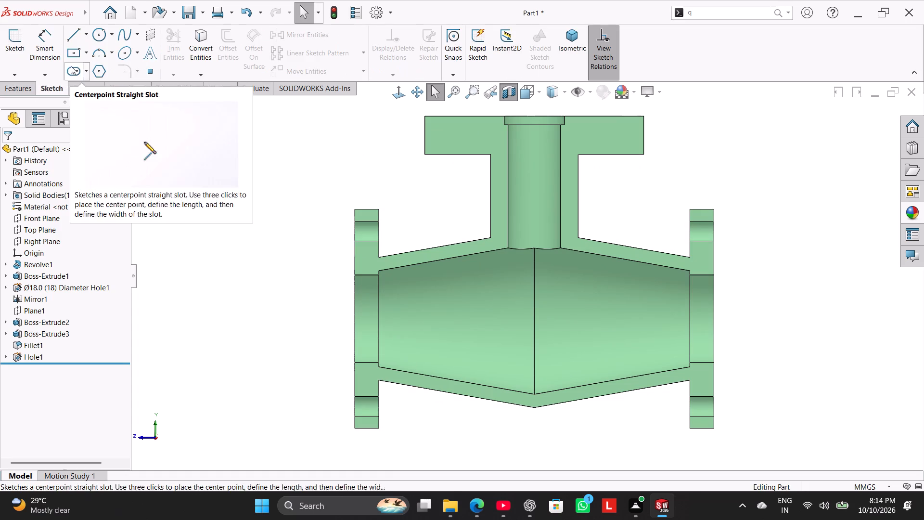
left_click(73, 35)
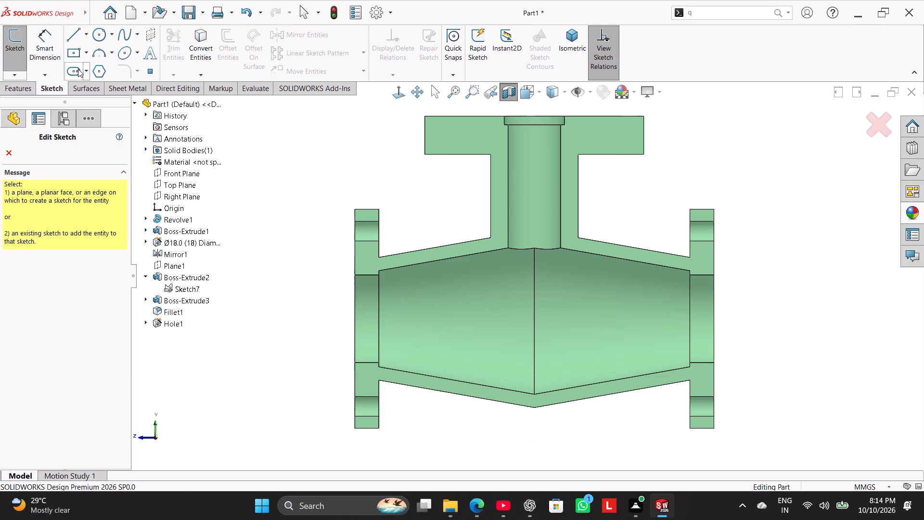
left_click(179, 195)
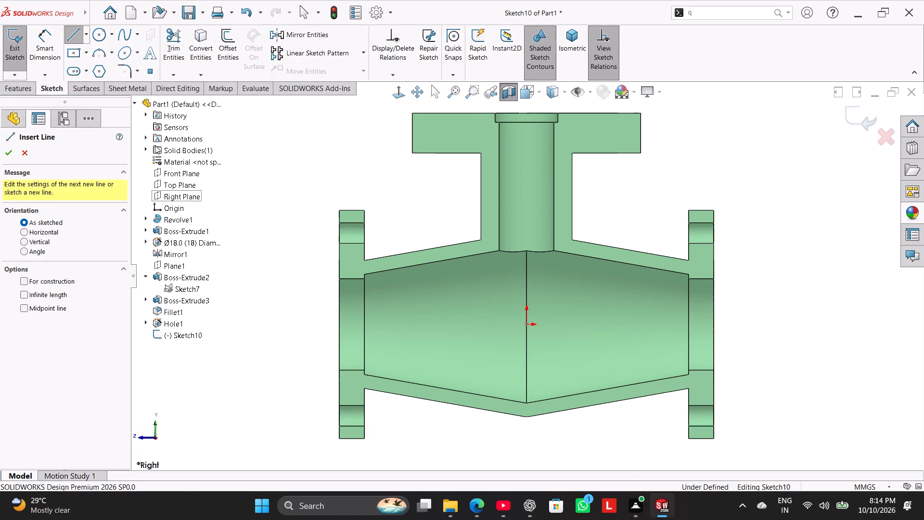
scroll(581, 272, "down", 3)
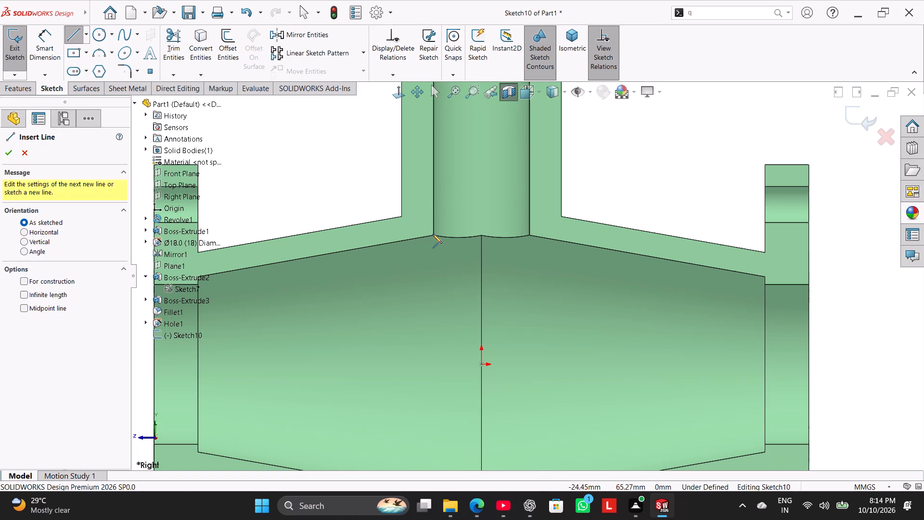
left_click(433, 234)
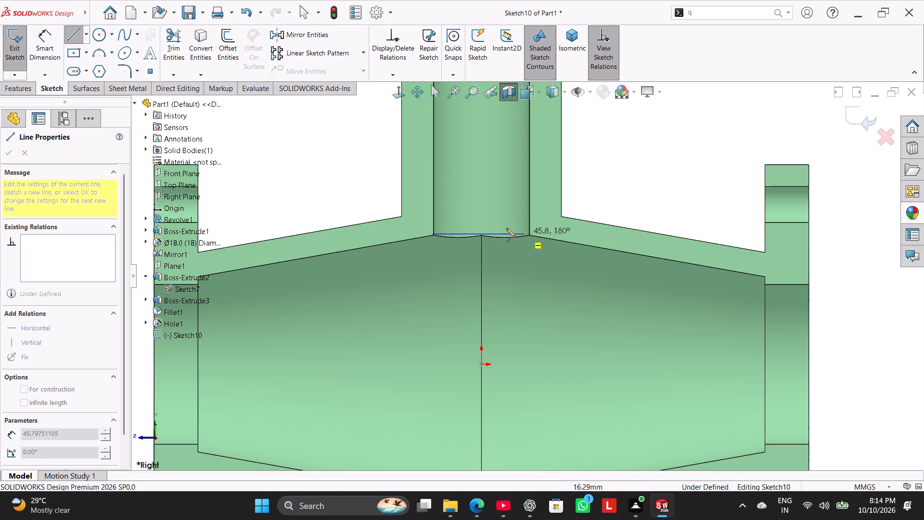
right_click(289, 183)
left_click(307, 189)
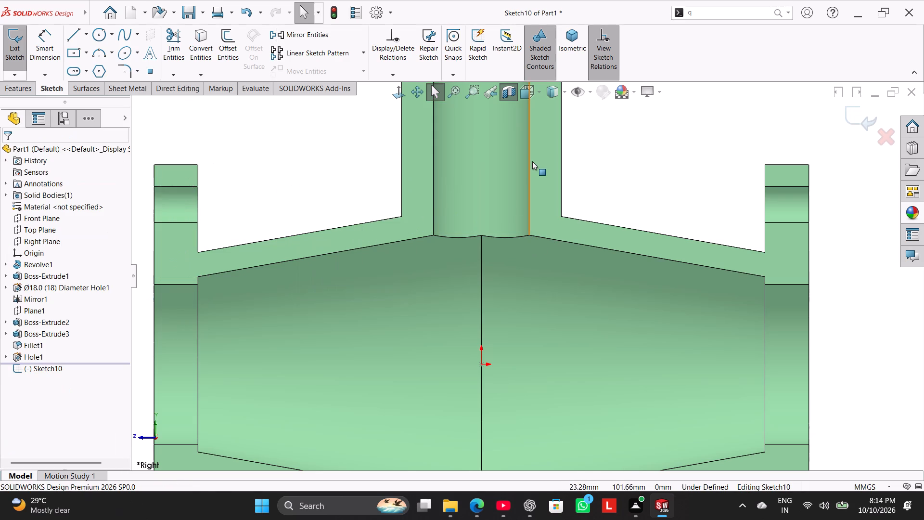
Measure from the branch bore's lower corner at the cavity to the counterbore's circular edge on the square flange's outer face.
scroll(532, 161, "up", 4)
scroll(522, 153, "down", 1)
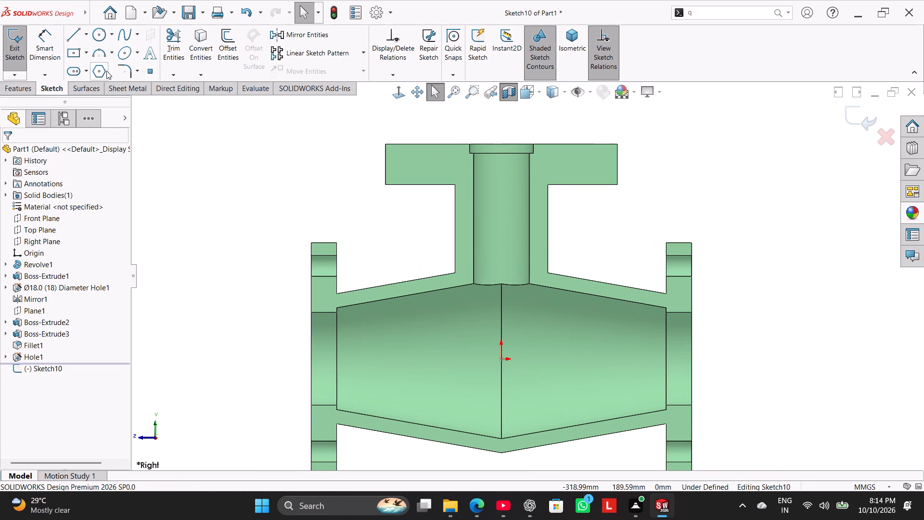
left_click(249, 90)
left_click(144, 36)
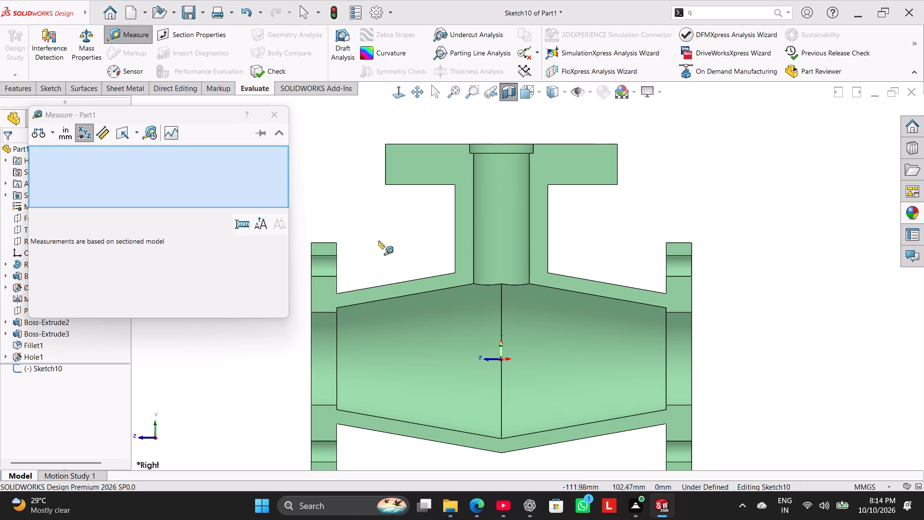
scroll(475, 292, "down", 4)
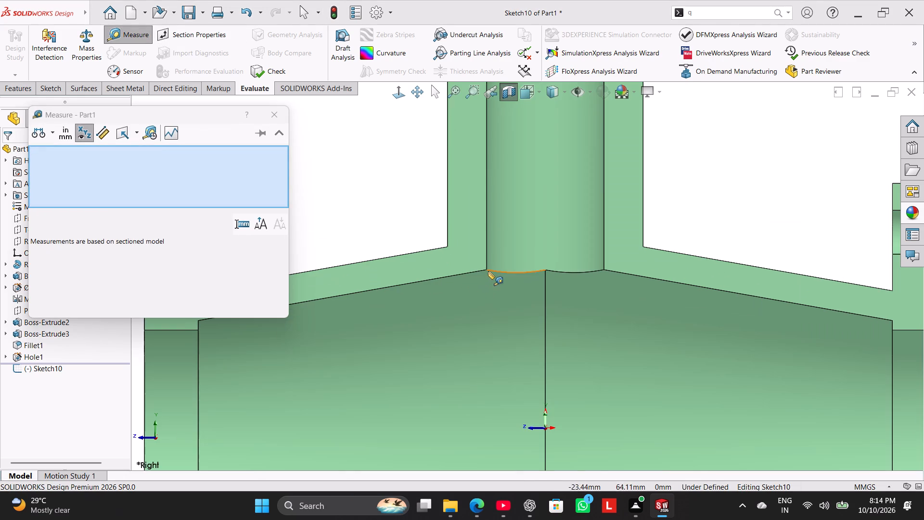
left_click(488, 270)
scroll(502, 194, "up", 3)
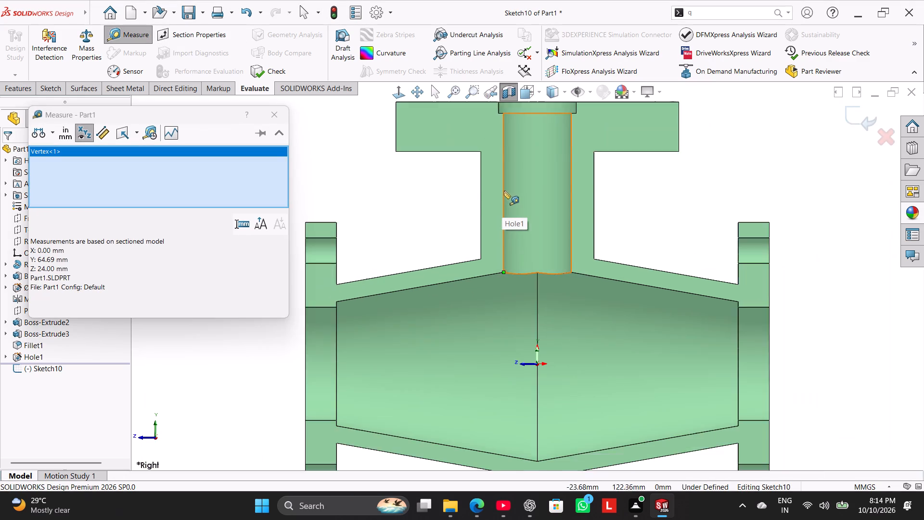
scroll(504, 191, "up", 2)
scroll(514, 171, "down", 3)
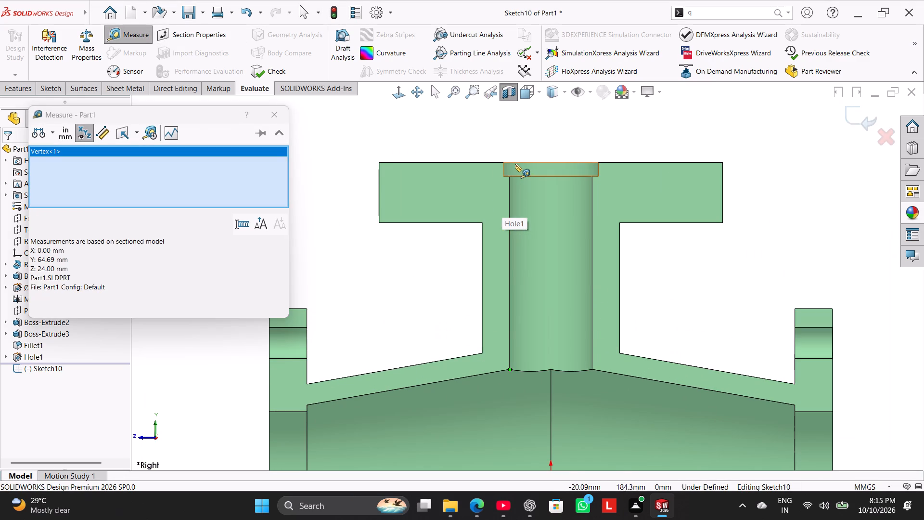
left_click(515, 163)
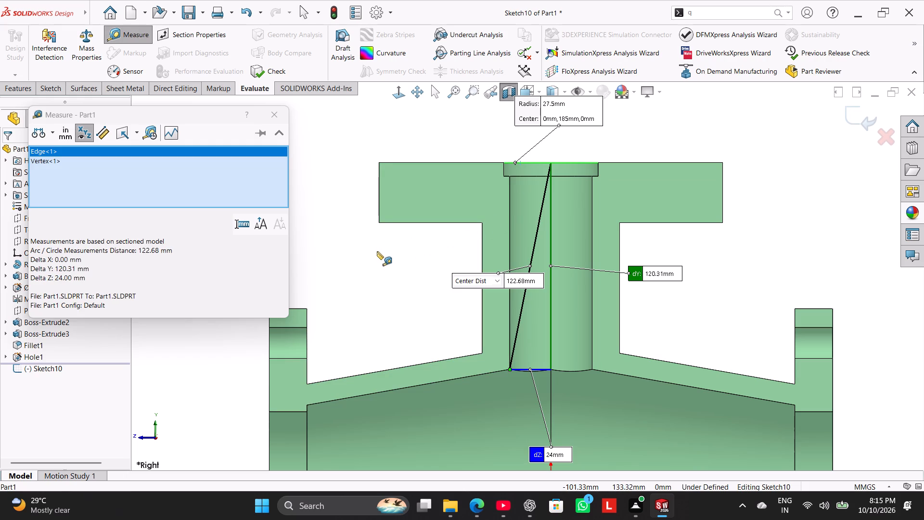
Clear the measurement selection and measure the length of the branch bore's straight wall edge below the counterbore.
right_click(164, 167)
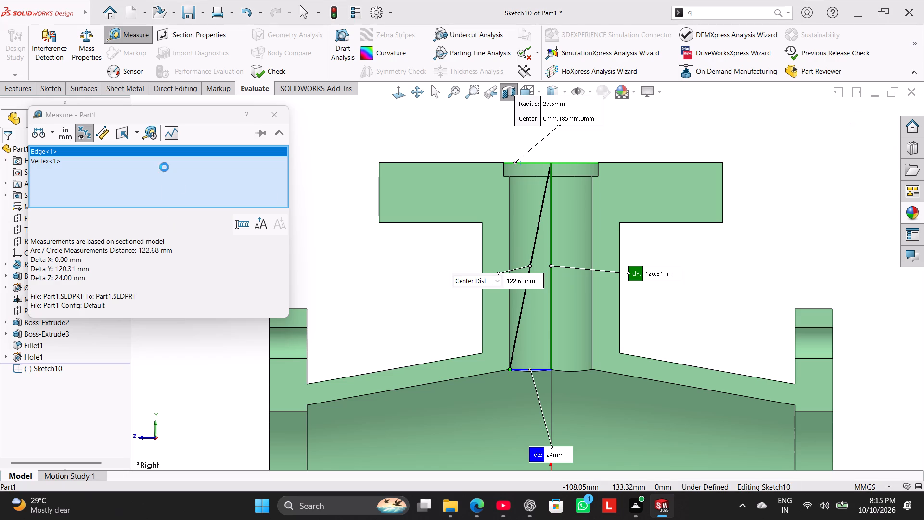
left_click(190, 177)
scroll(467, 233, "down", 1)
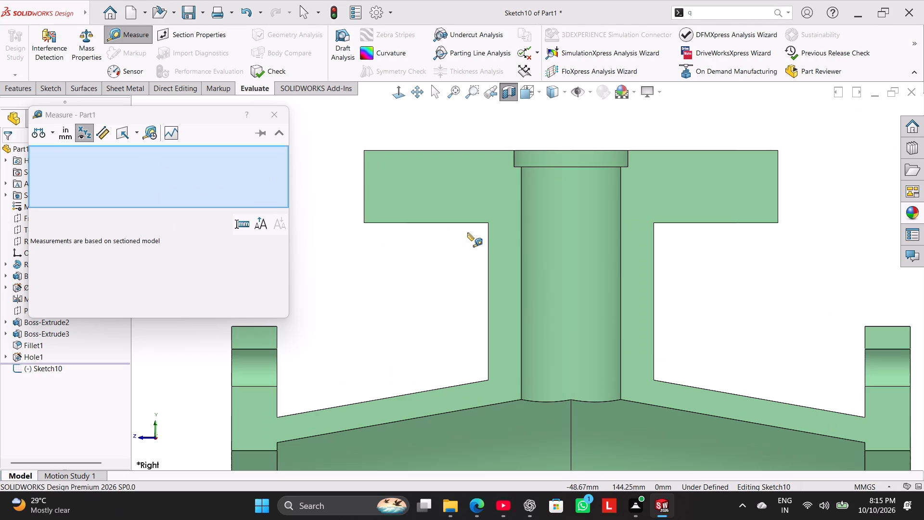
left_click(521, 273)
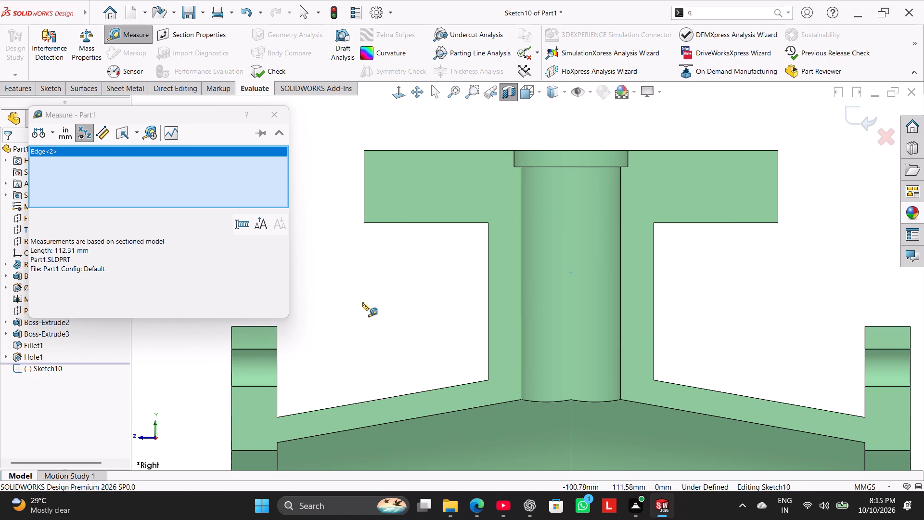
left_click(280, 115)
left_click(341, 226)
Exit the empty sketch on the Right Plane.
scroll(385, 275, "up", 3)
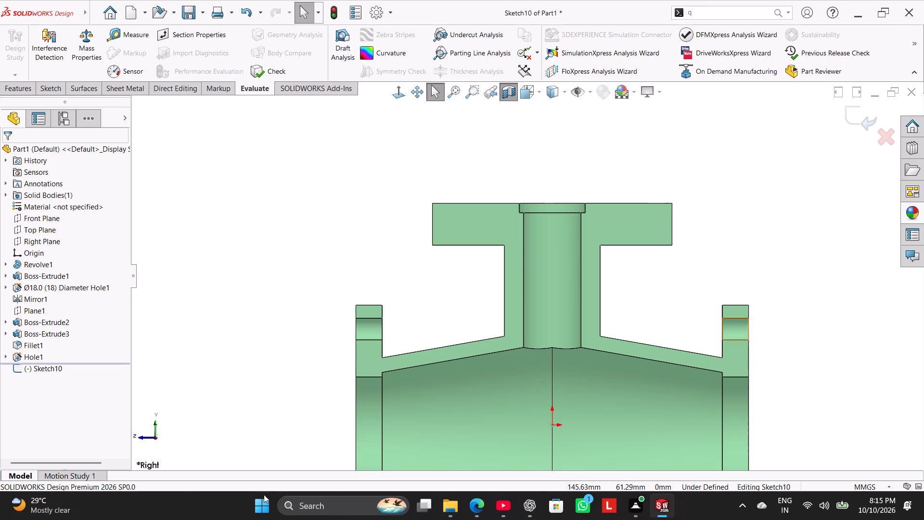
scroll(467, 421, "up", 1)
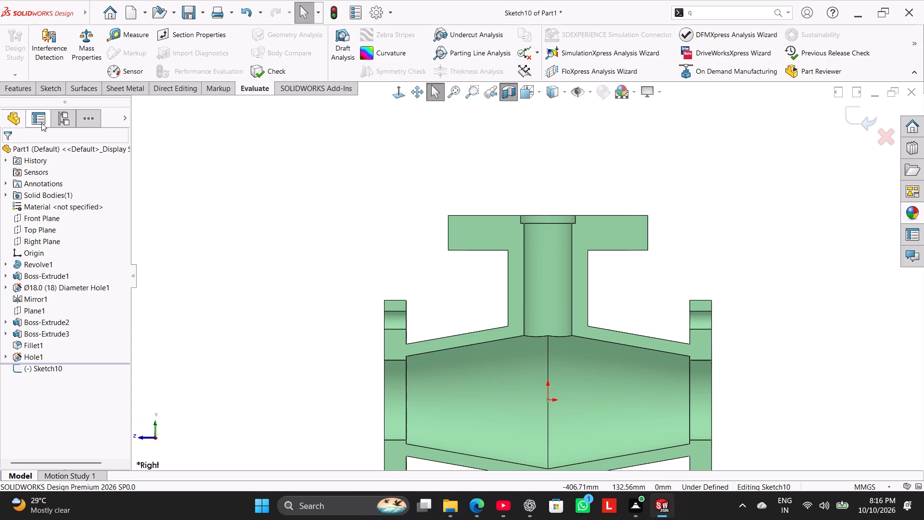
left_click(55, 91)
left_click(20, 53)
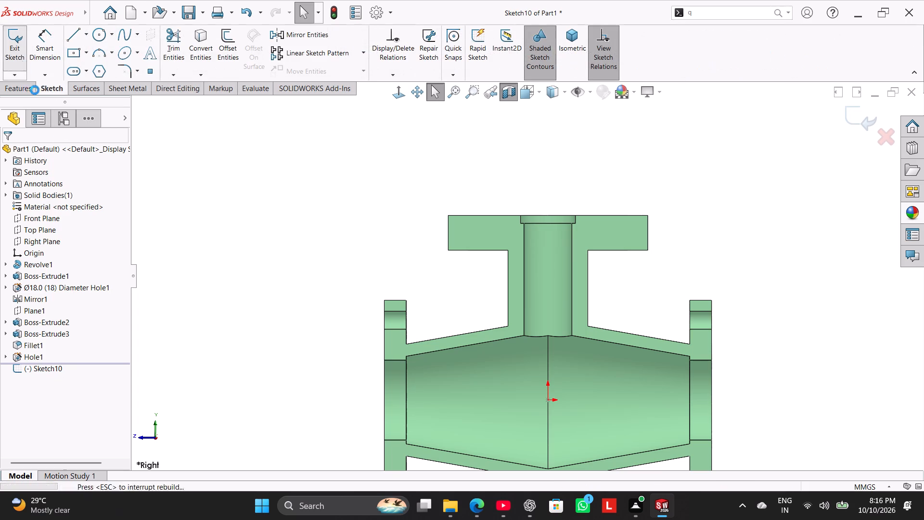
Edit the counterbored branch hole, changing its end condition to Blind and its depth to 120 mm.
right_click(30, 354)
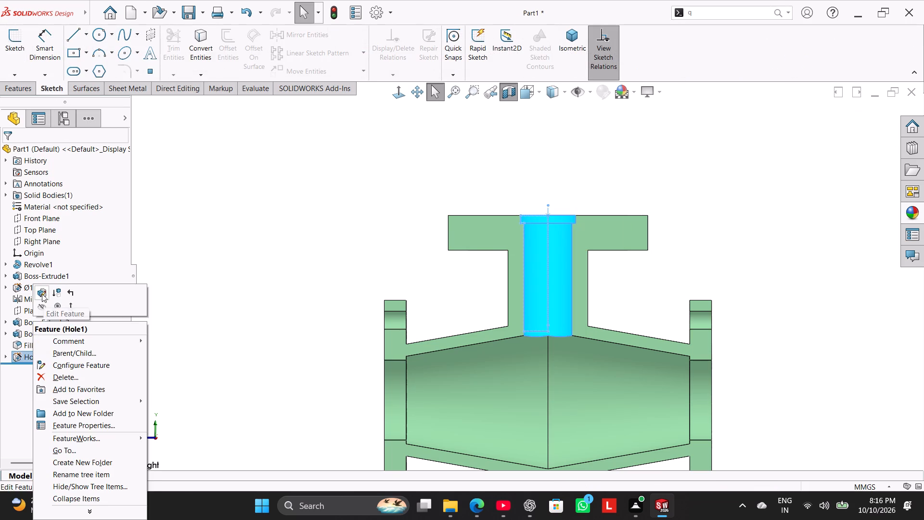
left_click(42, 294)
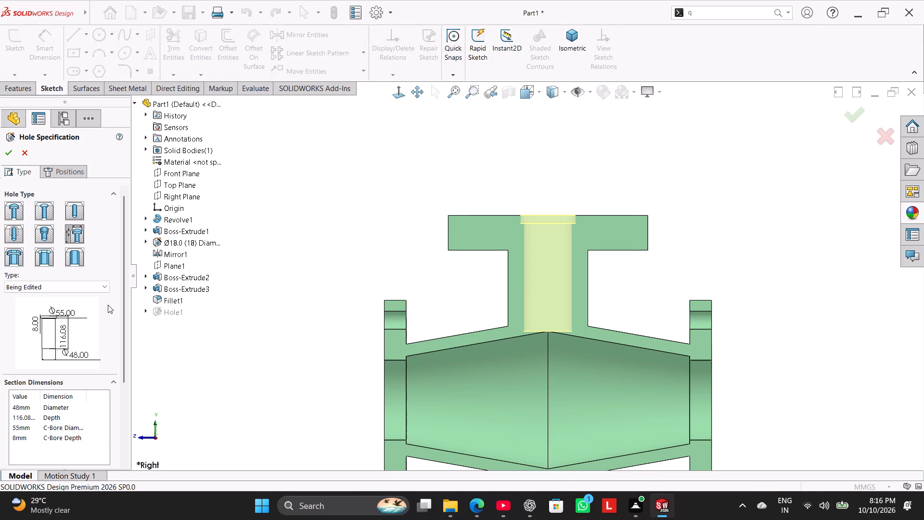
left_click_drag(123, 287, 128, 370)
left_click(90, 377)
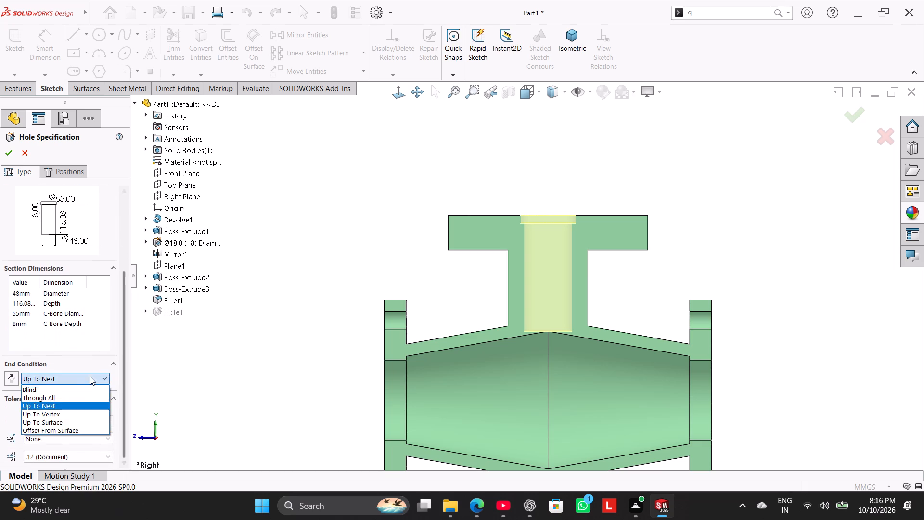
left_click(75, 389)
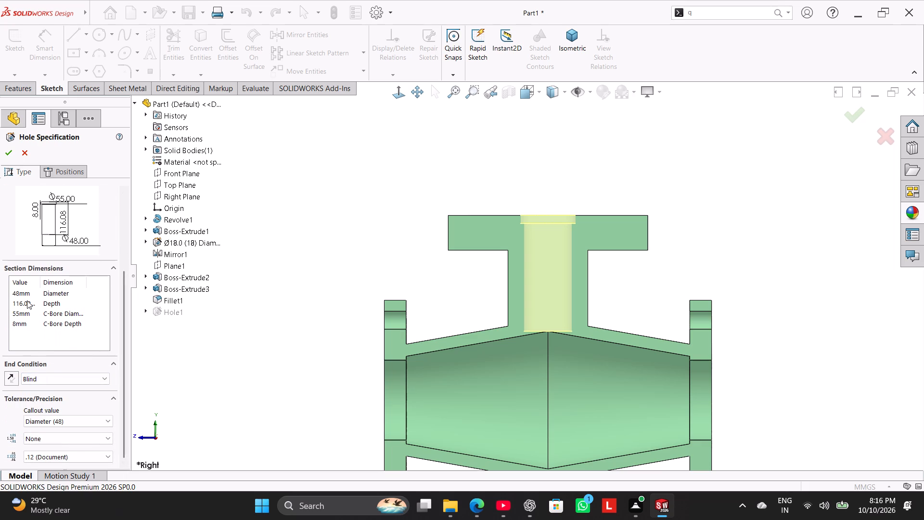
double_click(27, 300)
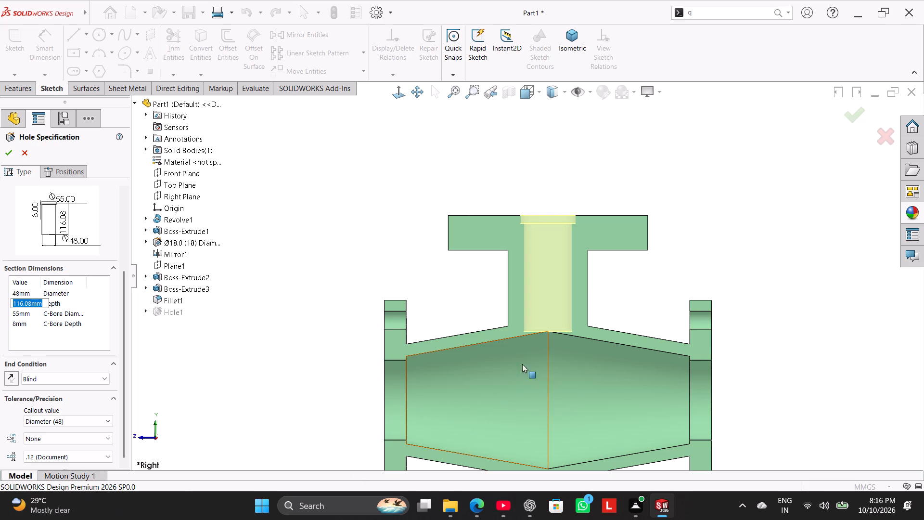
scroll(543, 339, "down", 3)
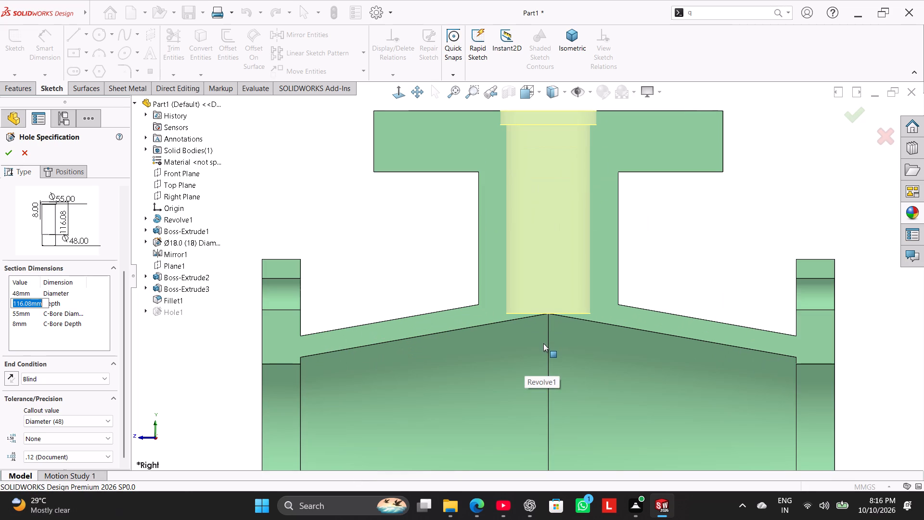
scroll(544, 334, "down", 2)
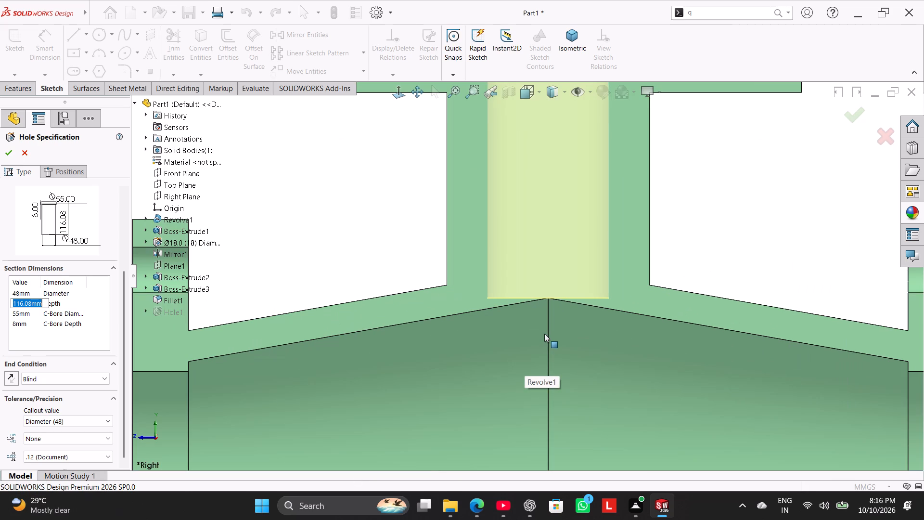
key("1")
type("20")
key("Return")
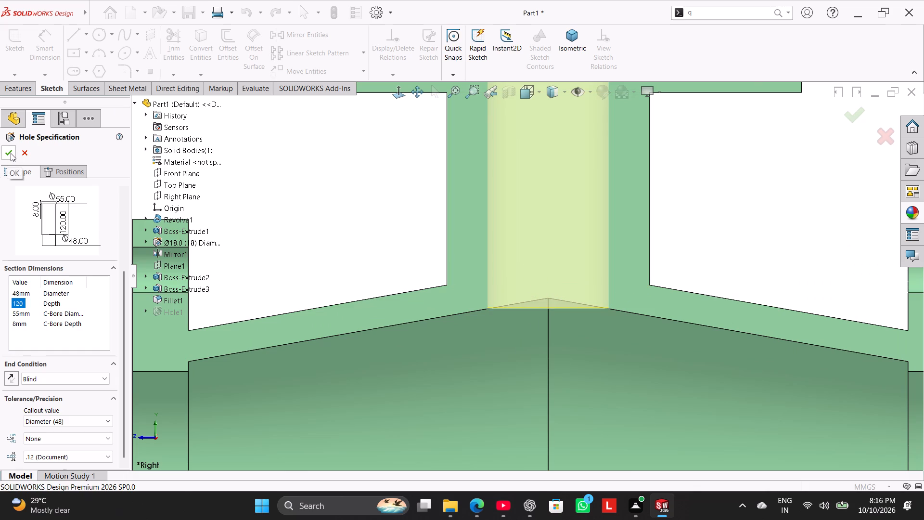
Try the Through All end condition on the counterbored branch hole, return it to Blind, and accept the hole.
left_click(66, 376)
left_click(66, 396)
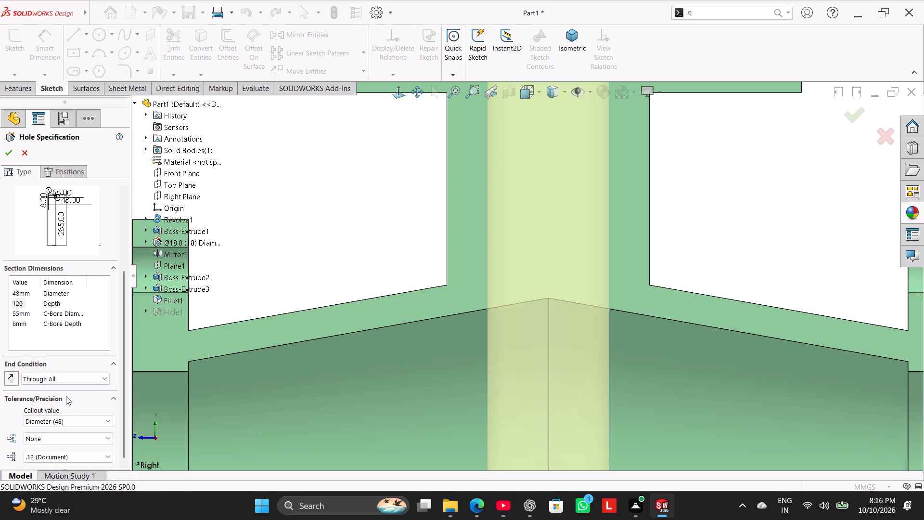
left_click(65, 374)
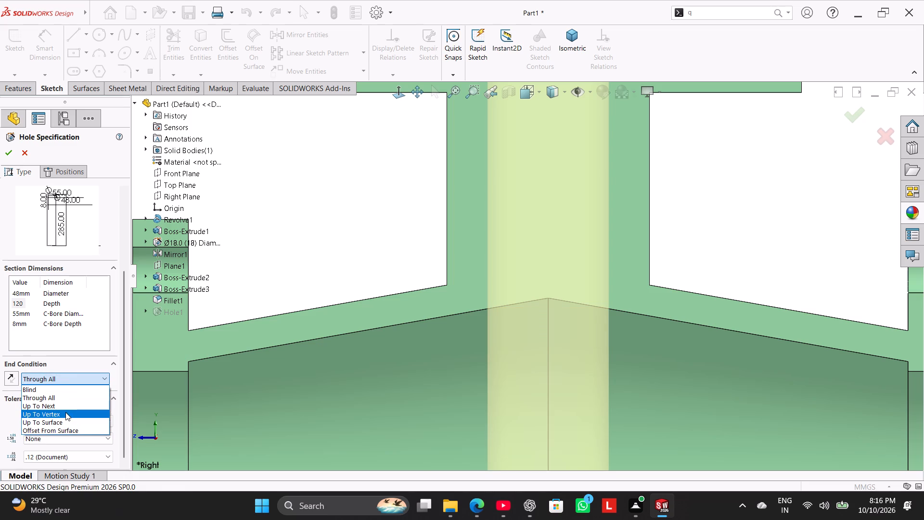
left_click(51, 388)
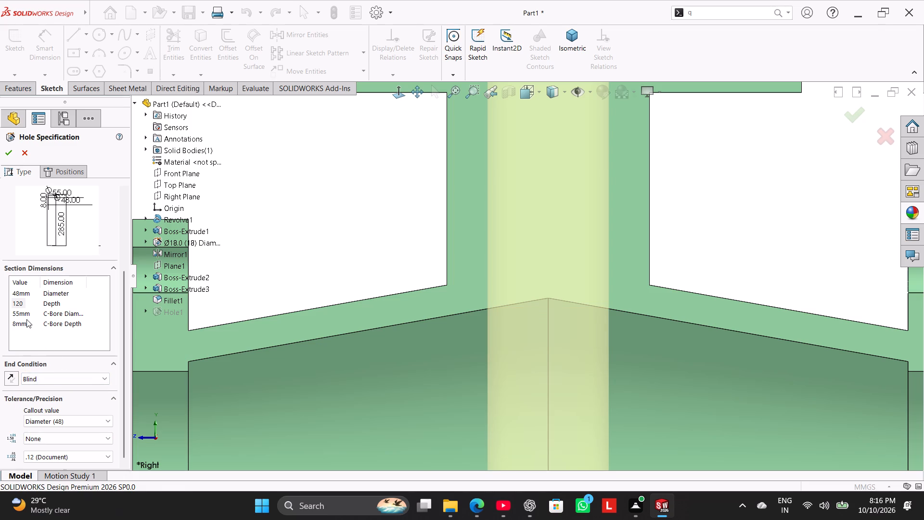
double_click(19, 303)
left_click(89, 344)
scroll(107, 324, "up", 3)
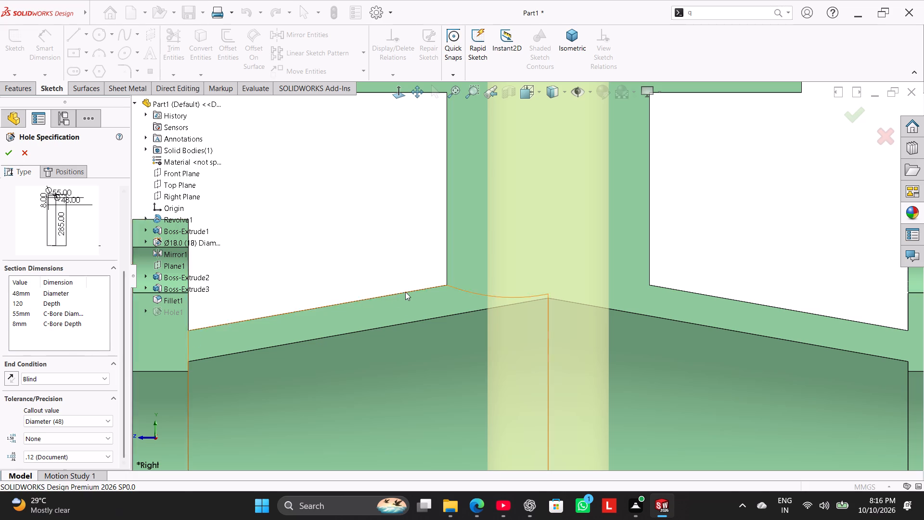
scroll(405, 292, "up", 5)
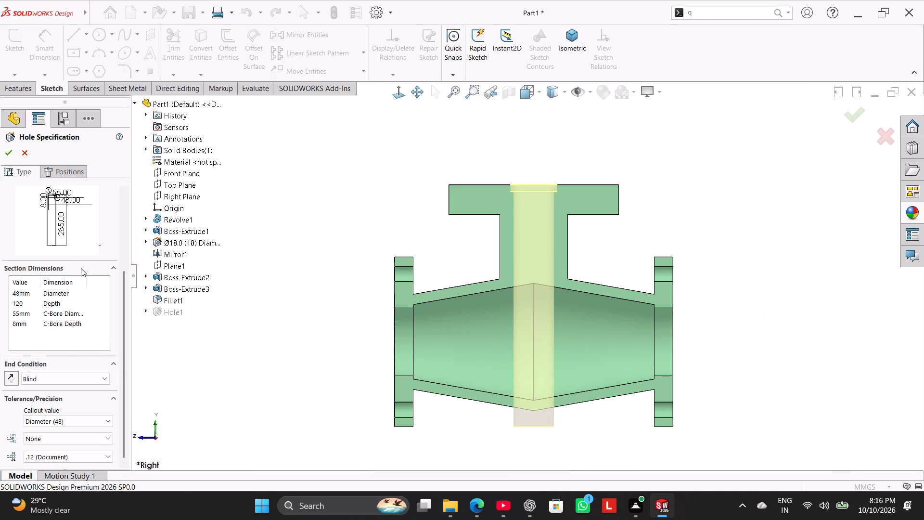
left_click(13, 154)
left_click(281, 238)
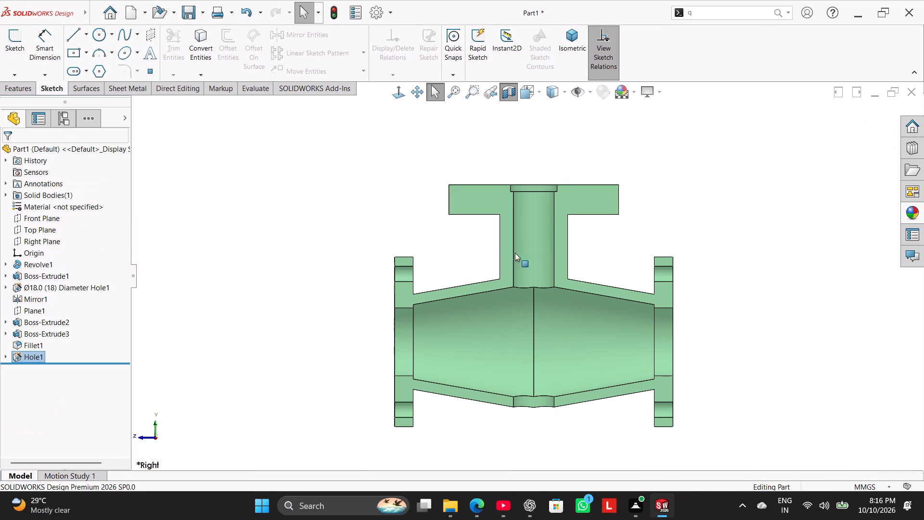
Edit the counterbored branch hole and set its depth to 120 mm.
scroll(546, 260, "down", 7)
scroll(525, 292, "up", 7)
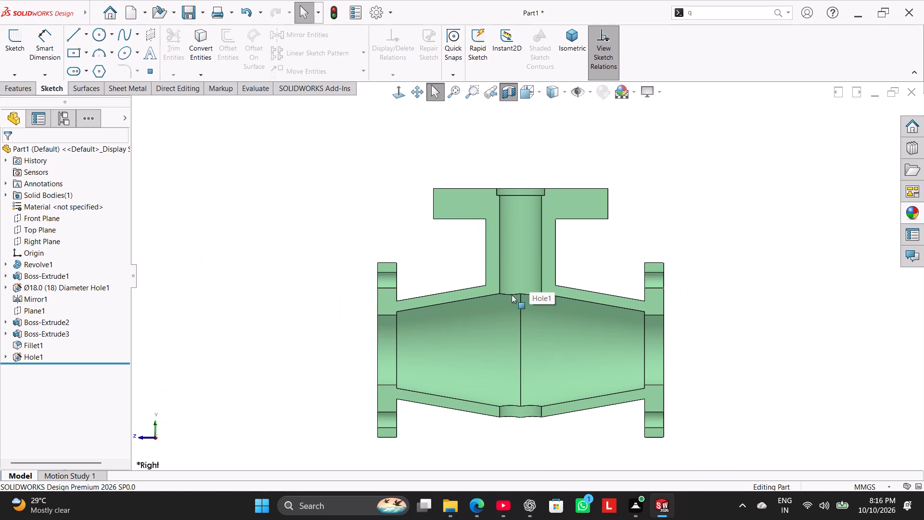
right_click(32, 354)
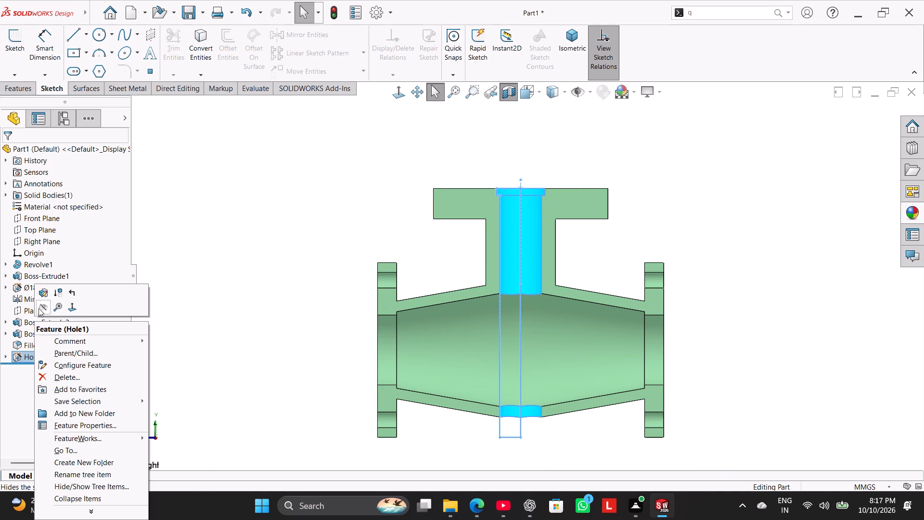
left_click(45, 297)
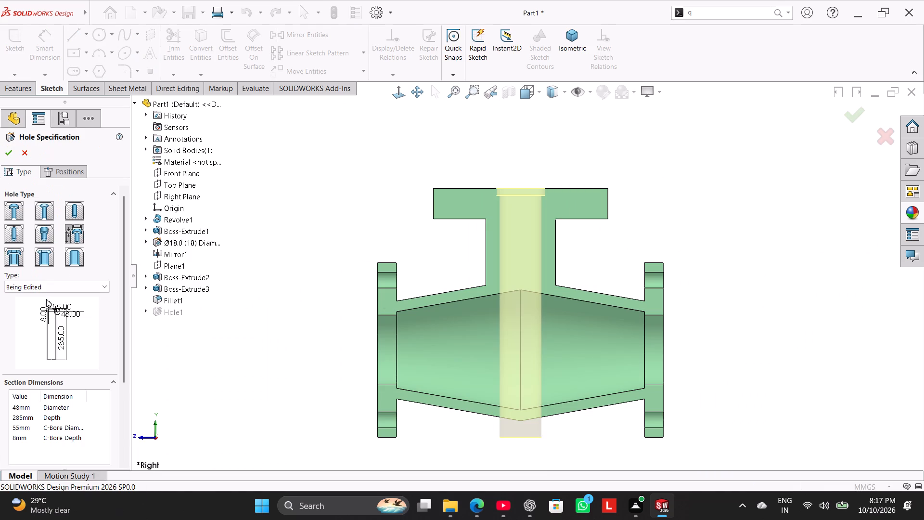
double_click(22, 419)
type("12")
key("0")
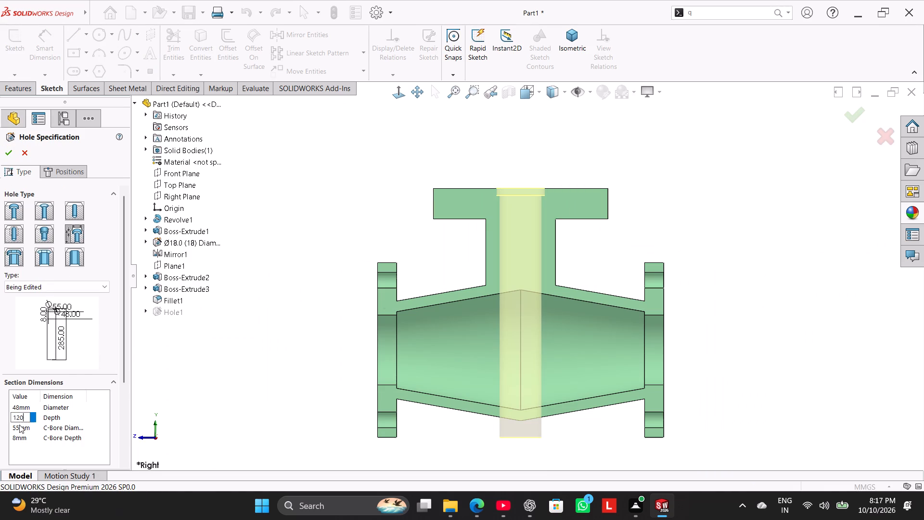
key("Return")
left_click(8, 153)
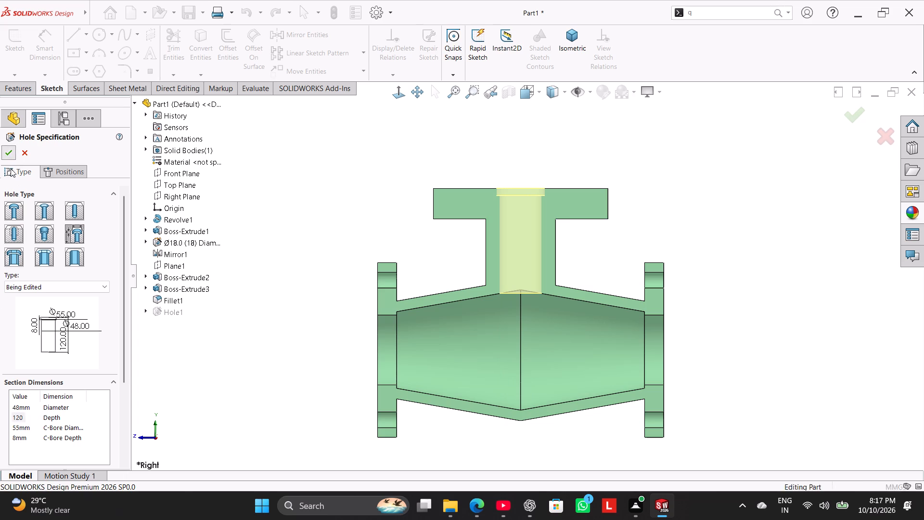
left_click(281, 232)
Check the branch bore in the cutaway, turn off the section view and show the body in isometric view.
middle_click_drag(297, 240, 305, 295)
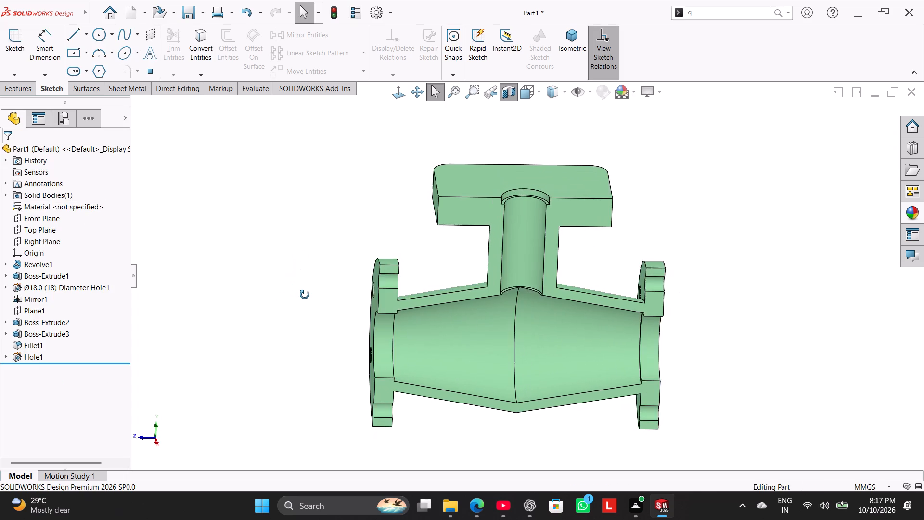
middle_click_drag(305, 295, 282, 252)
right_click_drag(337, 229, 403, 207)
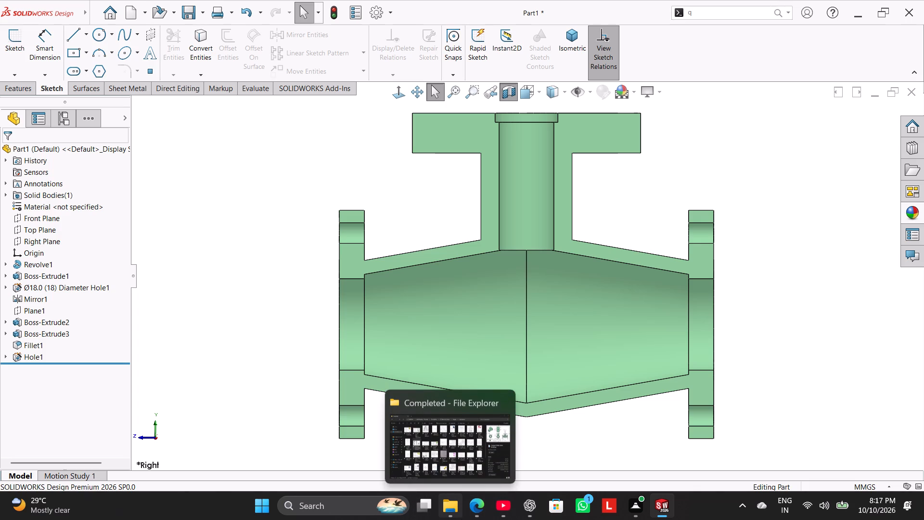
left_click(508, 94)
right_click_drag(155, 320, 462, 188)
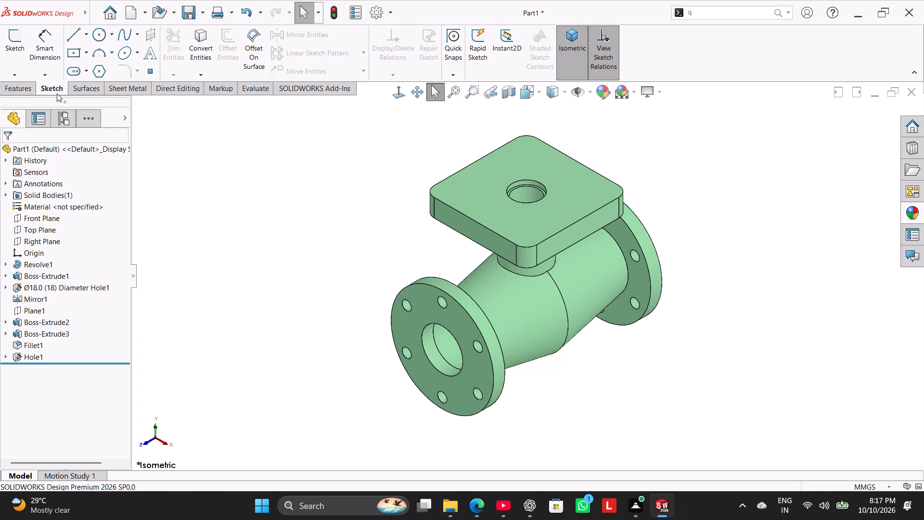
Start a Hole Wizard hole using the Drill sizes type and size Ø18.0.
left_click(15, 88)
left_click(200, 41)
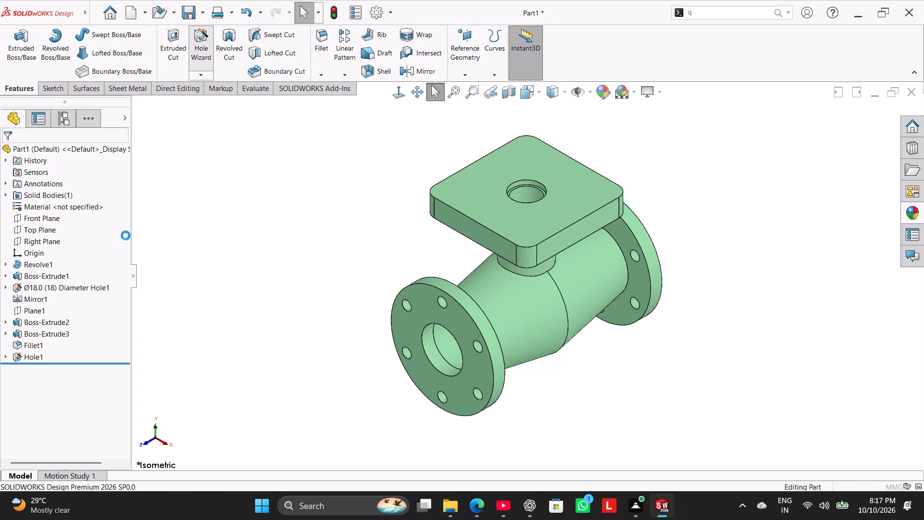
left_click(76, 212)
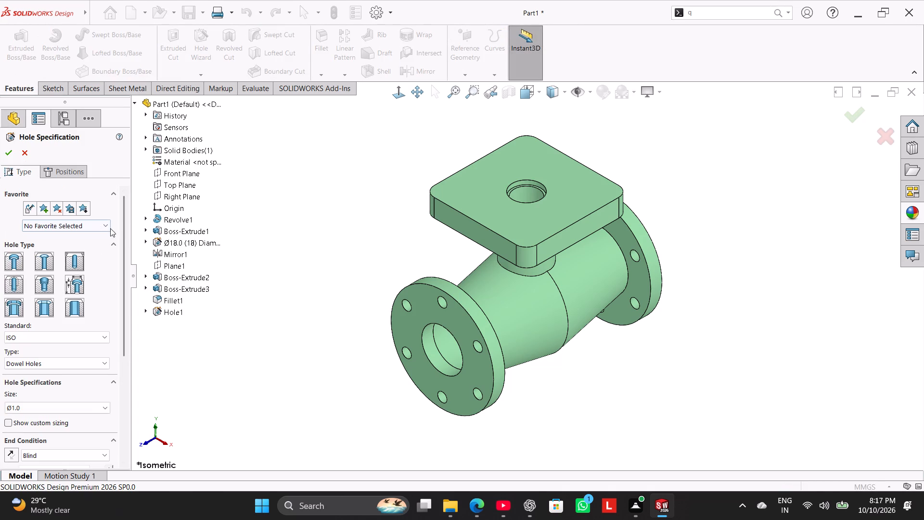
left_click_drag(123, 238, 126, 279)
left_click(79, 288)
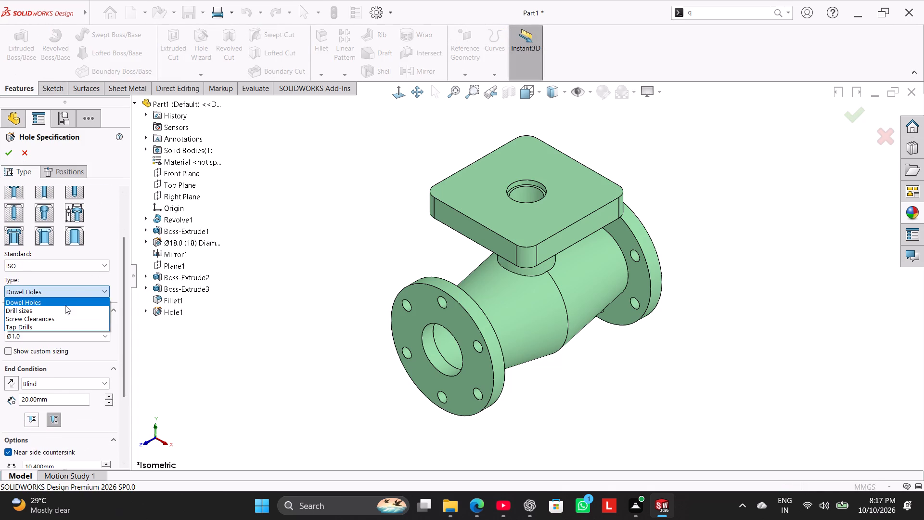
left_click(63, 312)
left_click(67, 336)
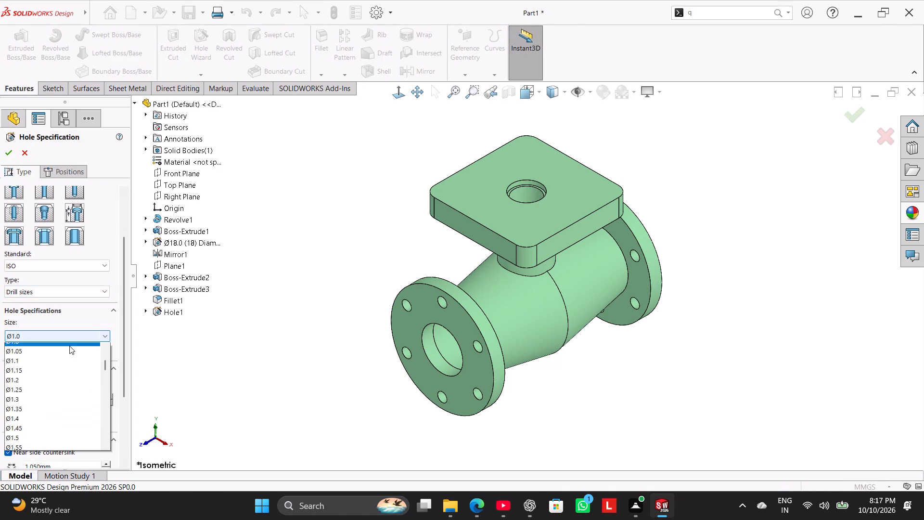
scroll(56, 392, "down", 1)
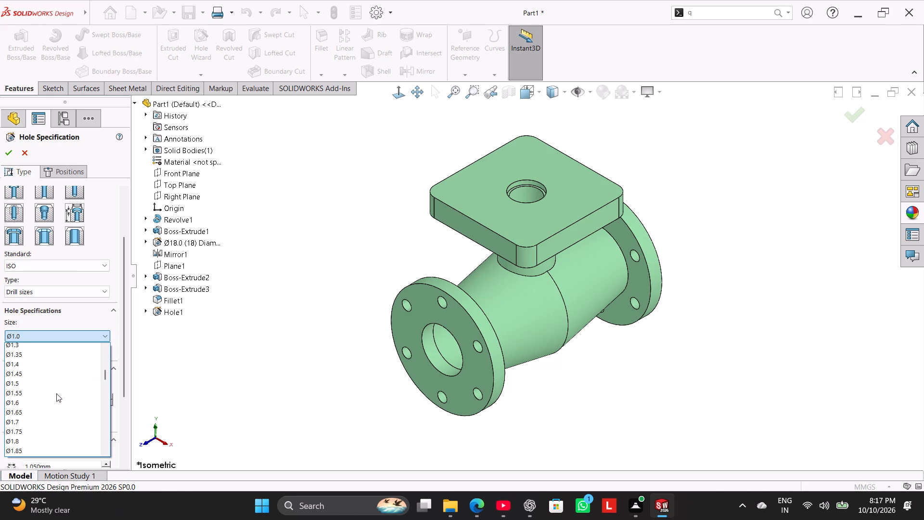
scroll(56, 393, "down", 2)
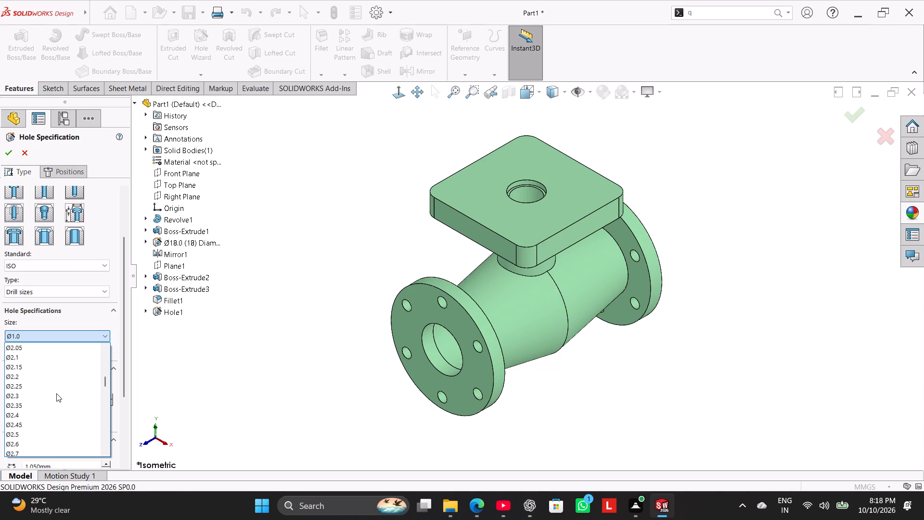
scroll(56, 393, "down", 6)
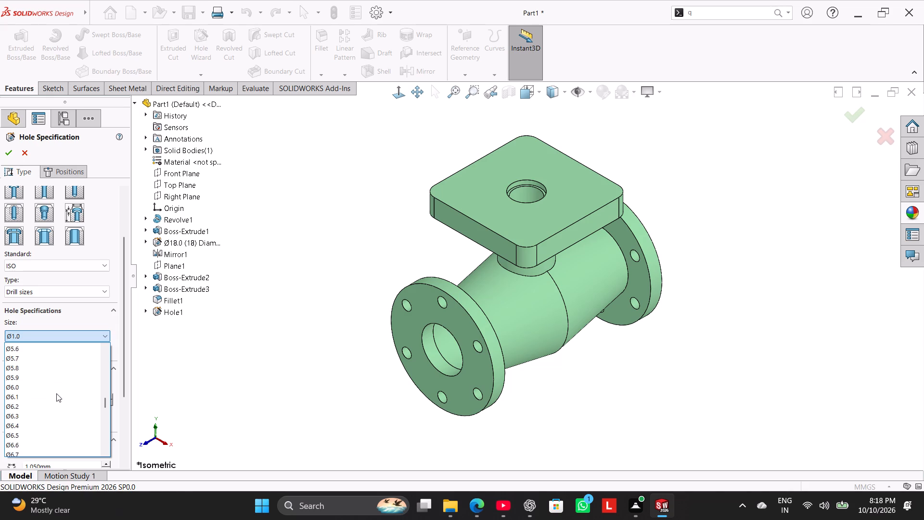
scroll(56, 393, "down", 8)
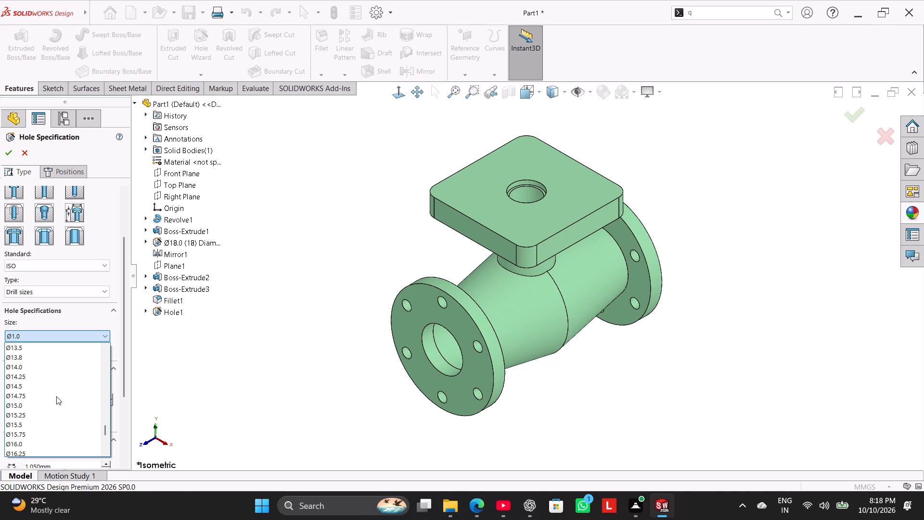
scroll(56, 396, "down", 4)
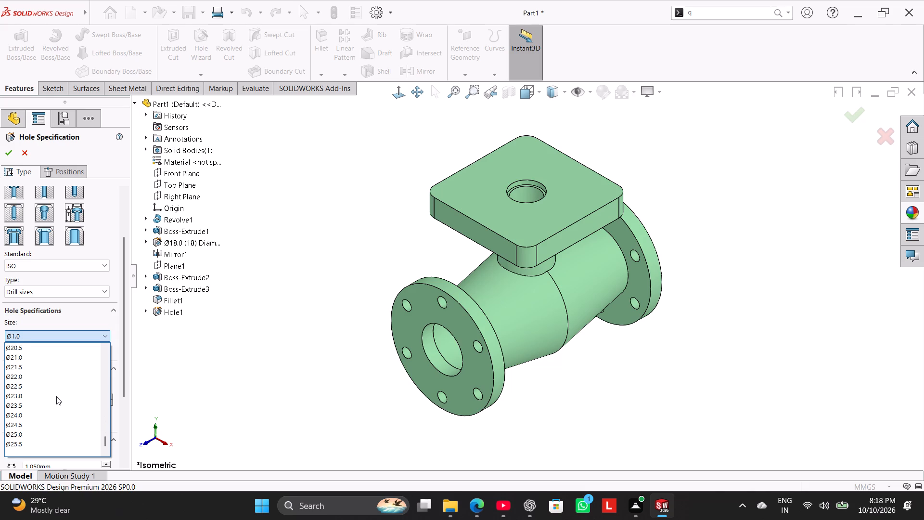
scroll(56, 396, "up", 1)
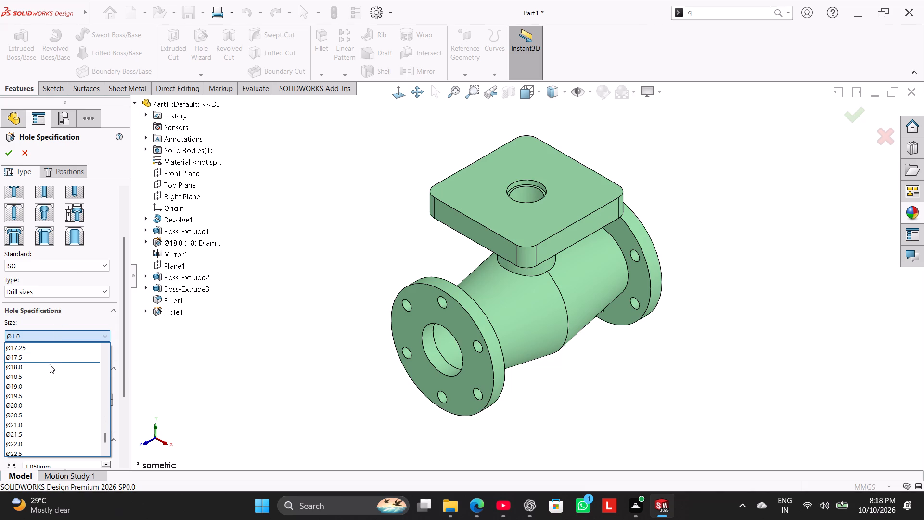
left_click(50, 364)
Set the Ø18.0 hole's end condition to Up To Next.
left_click_drag(121, 331, 123, 386)
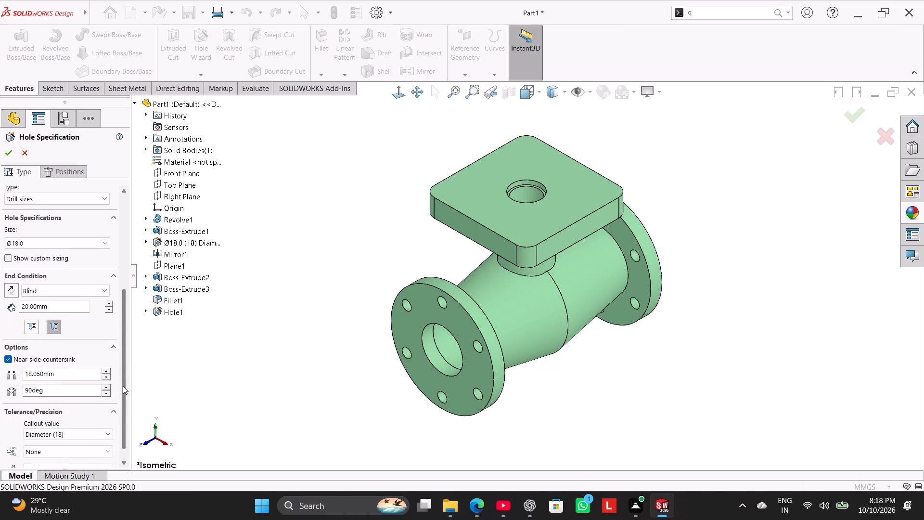
left_click_drag(123, 386, 123, 398)
left_click(82, 279)
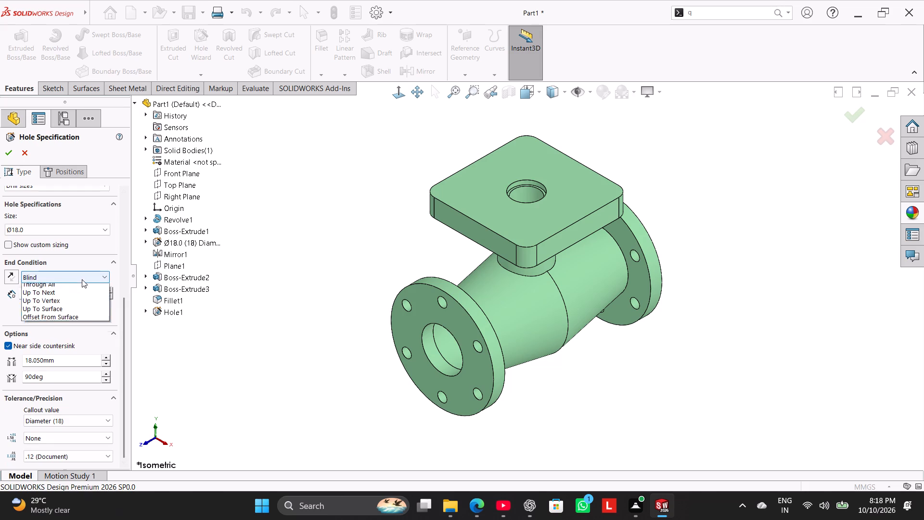
left_click(82, 303)
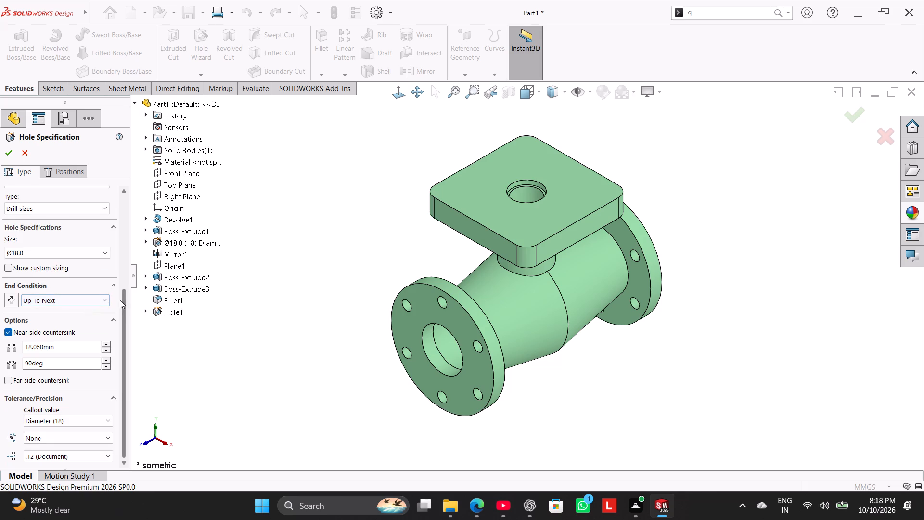
left_click_drag(121, 301, 128, 368)
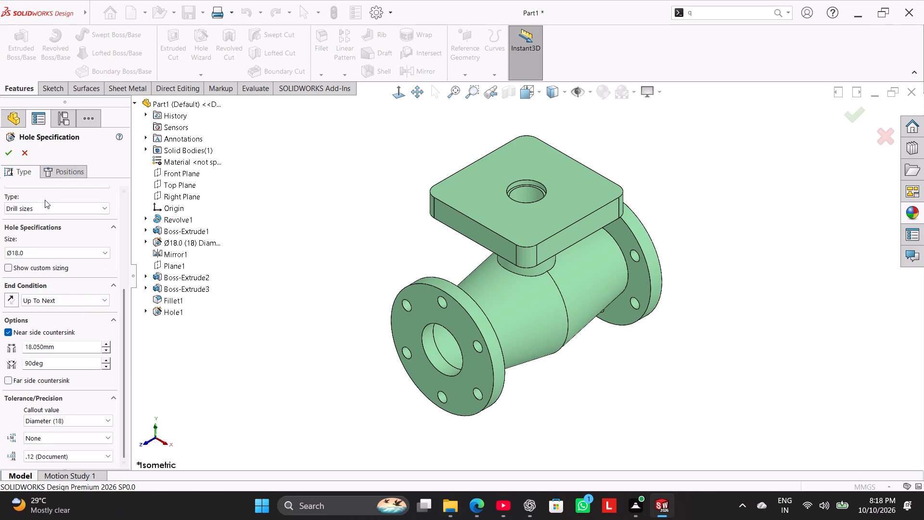
Place four hole points on the square flange's outer face, at the centres of its rounded corners.
left_click(58, 172)
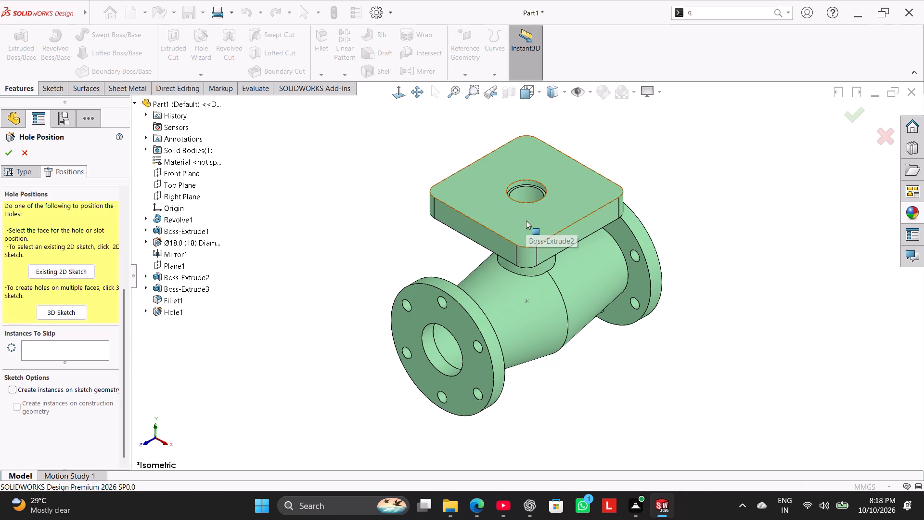
scroll(526, 221, "down", 2)
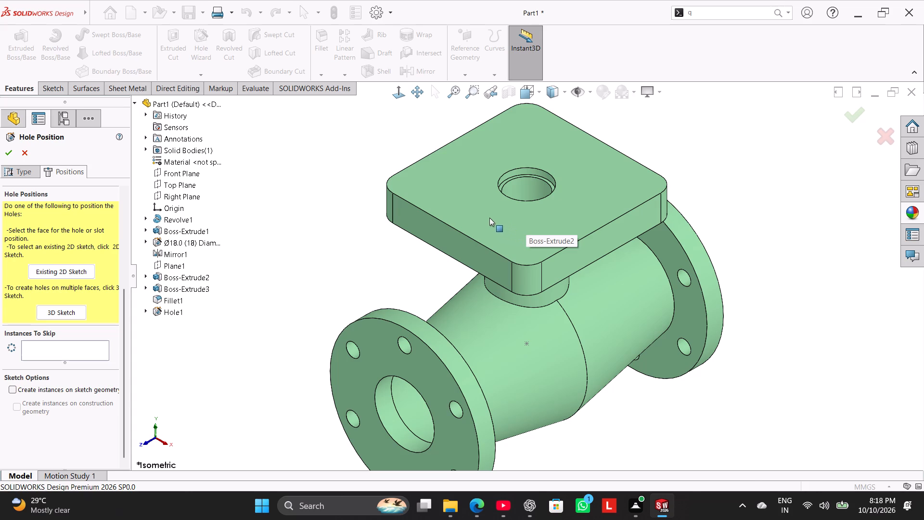
left_click(489, 218)
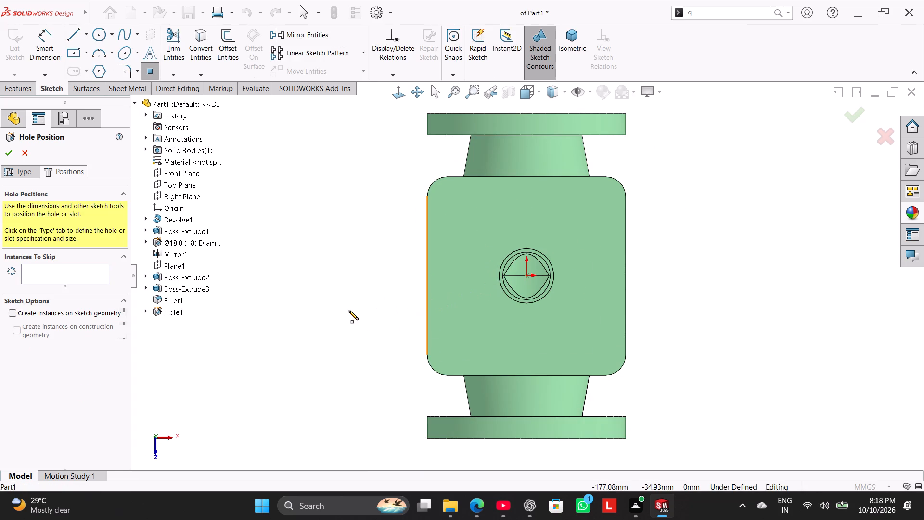
middle_click_drag(380, 309, 340, 305)
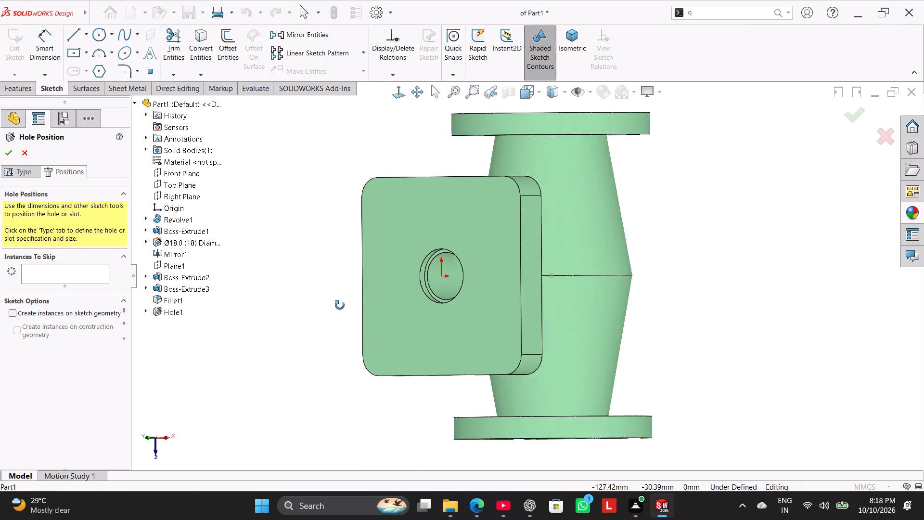
middle_click_drag(340, 305, 373, 303)
left_click(403, 98)
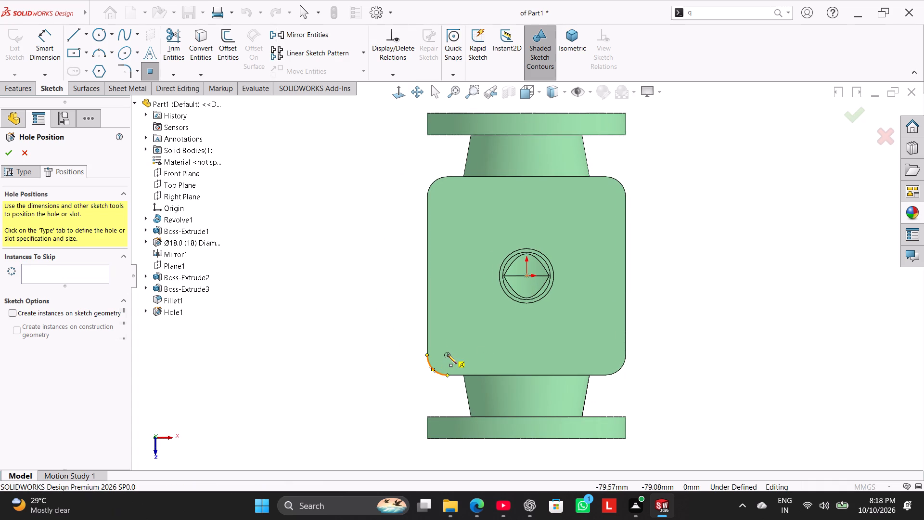
left_click(448, 354)
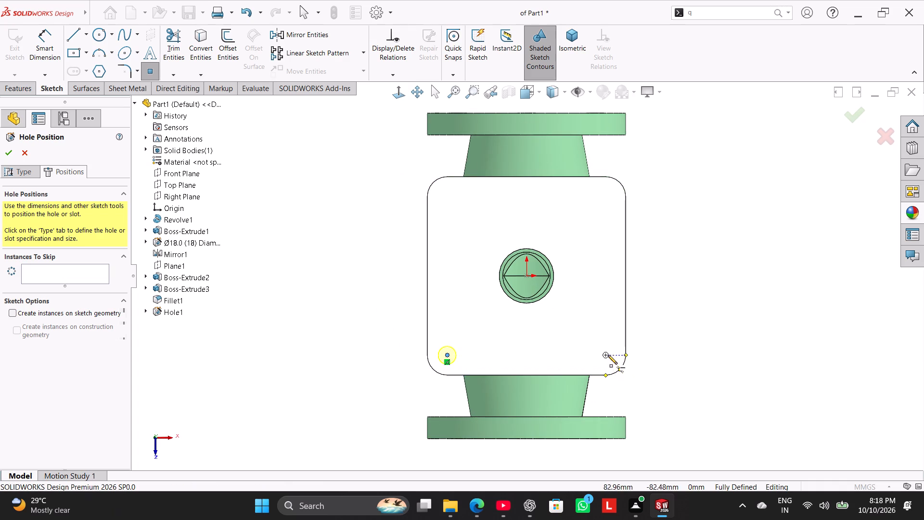
left_click(605, 354)
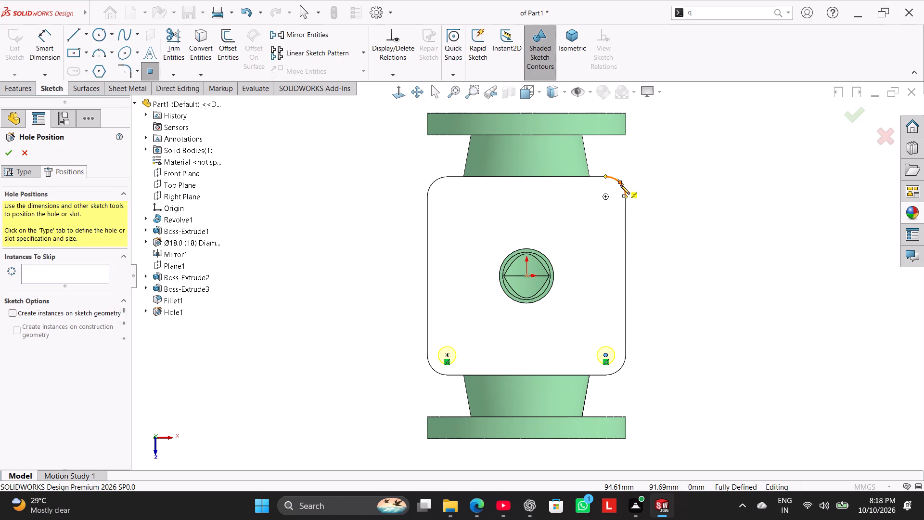
left_click(606, 196)
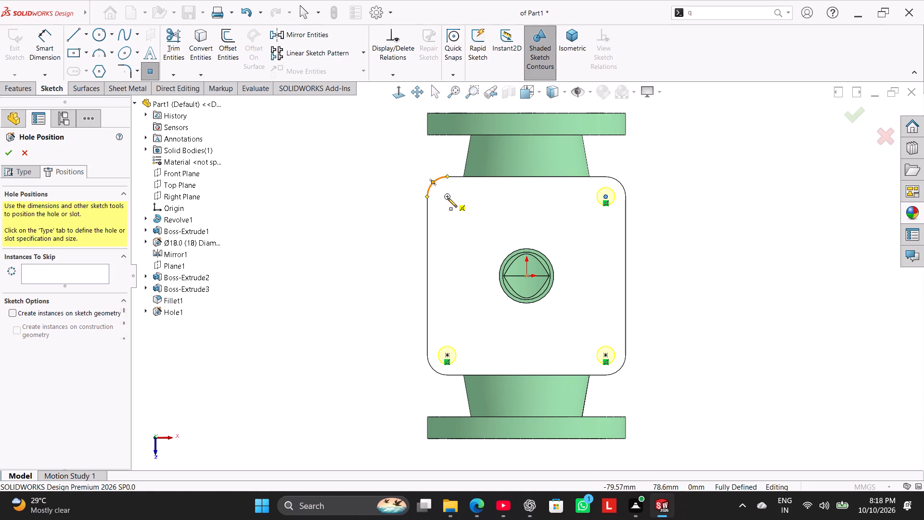
left_click(448, 198)
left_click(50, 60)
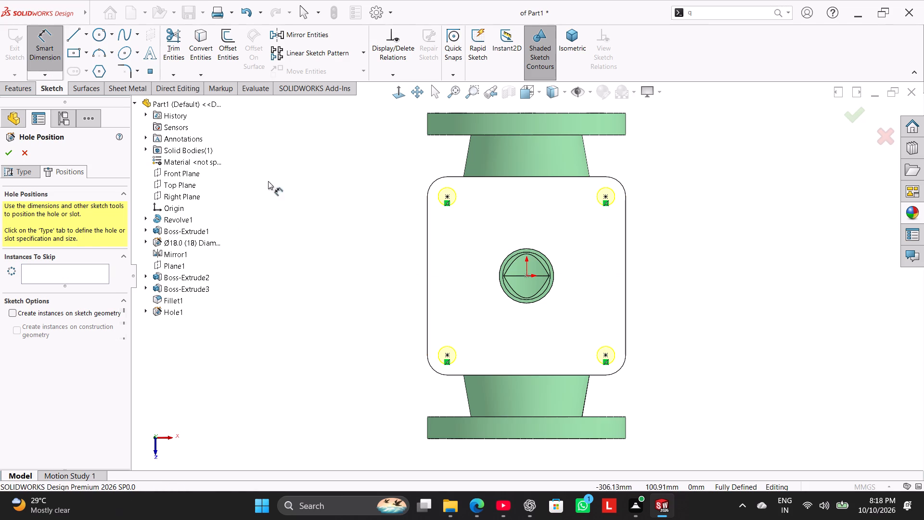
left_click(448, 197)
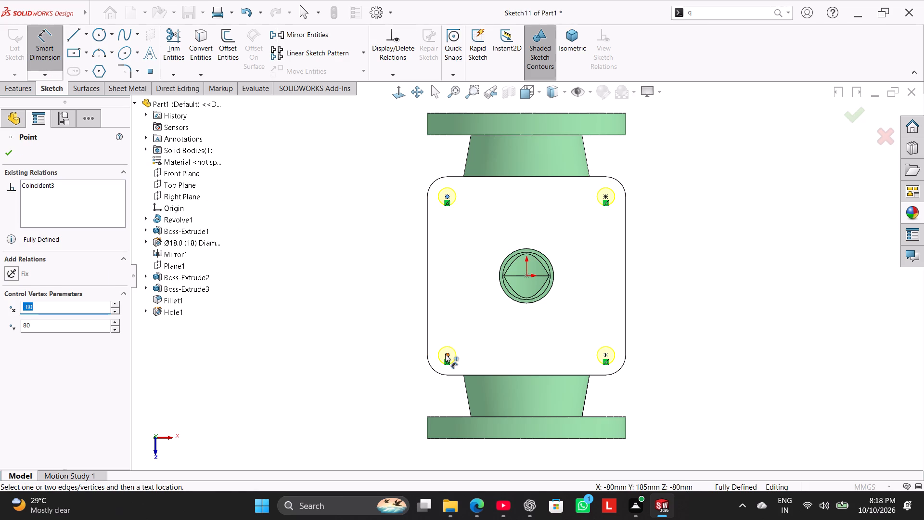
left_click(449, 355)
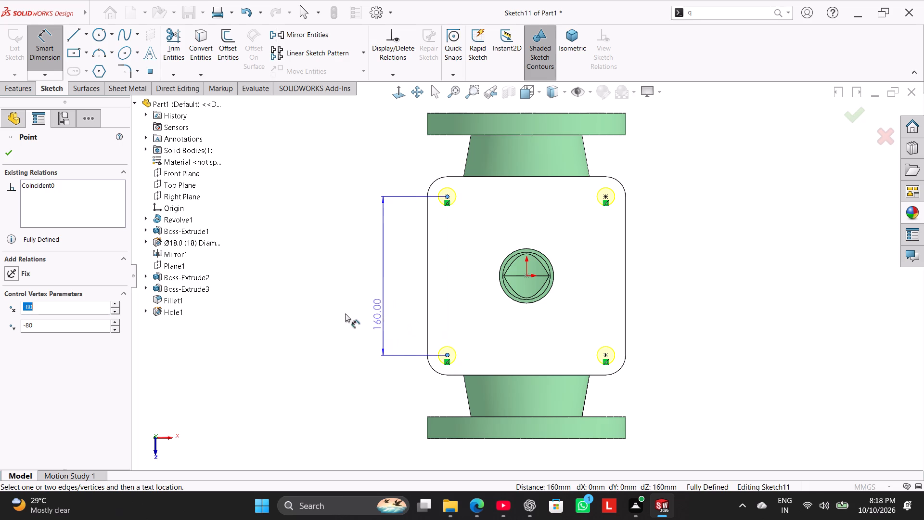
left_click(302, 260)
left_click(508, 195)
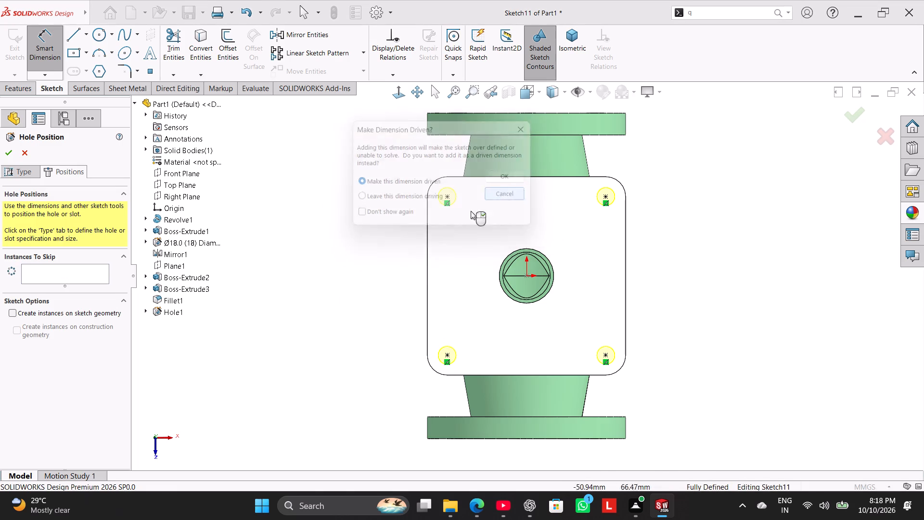
Finish the Ø18.0 corner holes and show the valve body in isometric view.
left_click(8, 154)
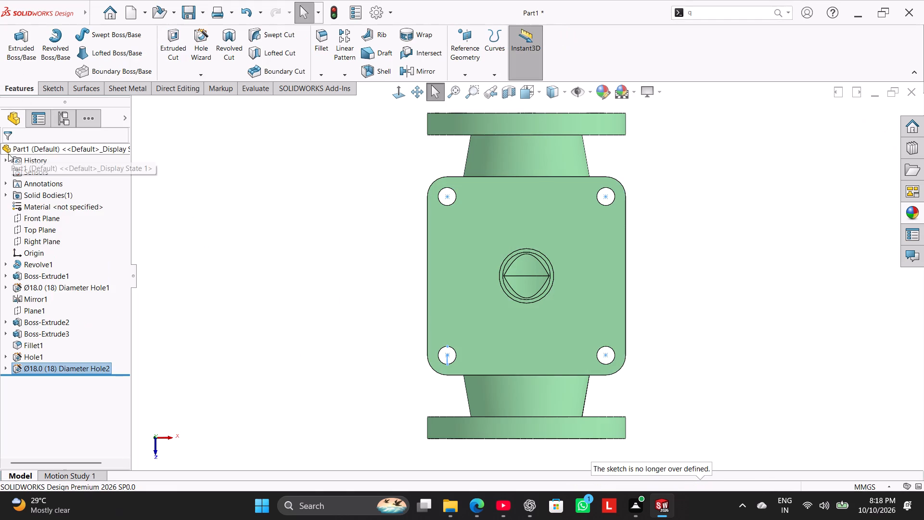
left_click(274, 247)
right_click_drag(281, 289, 460, 199)
left_click(333, 259)
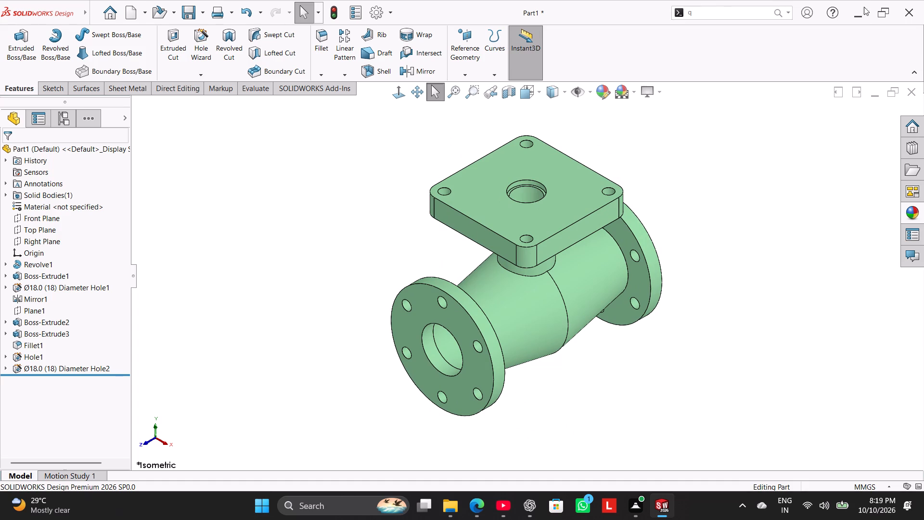
Start a 5 mm fillet and select both edges where the side branch meets the barrel body.
left_click(331, 38)
key("5")
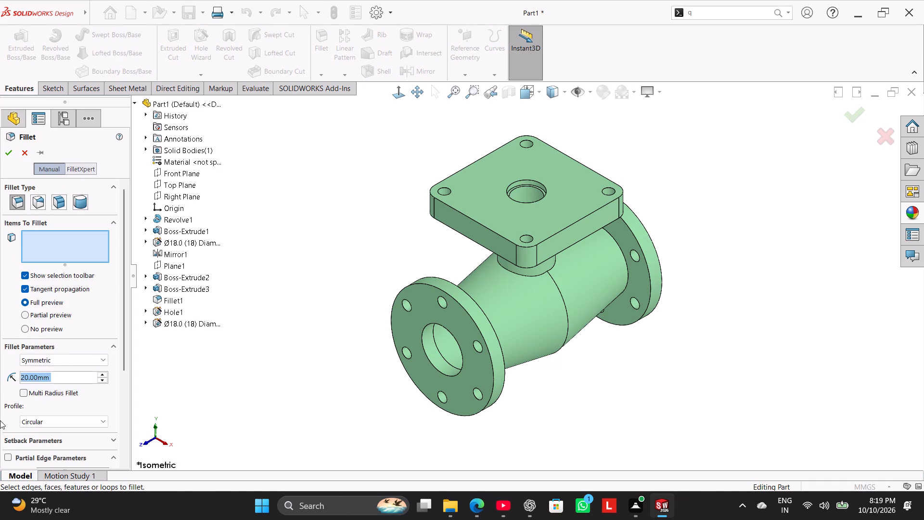
key("Return")
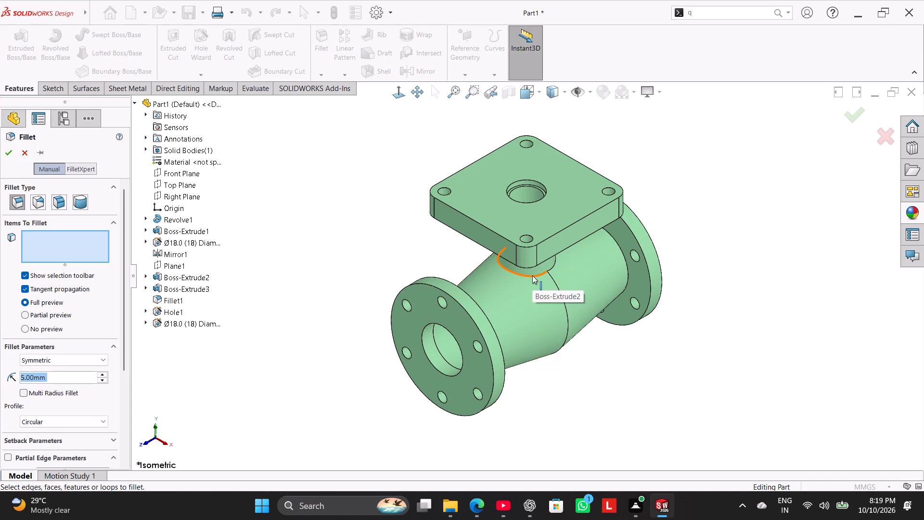
left_click(532, 275)
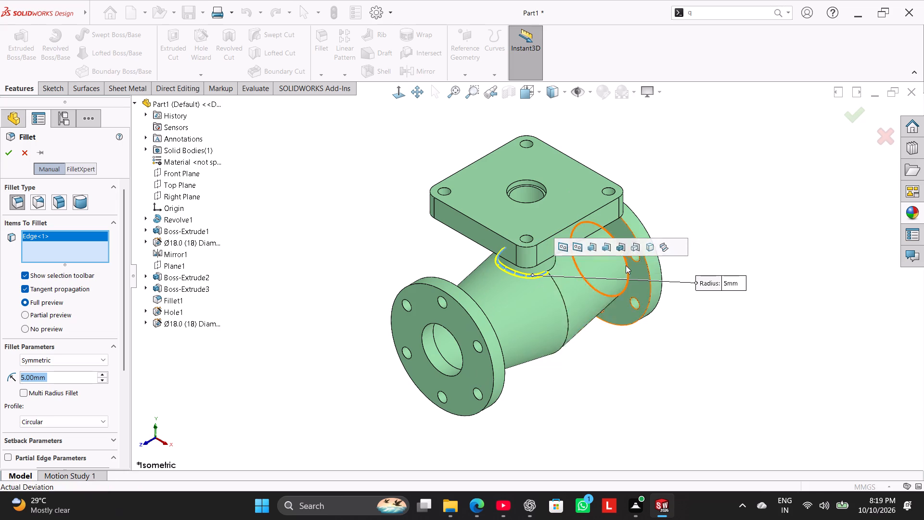
middle_click_drag(654, 380, 611, 377)
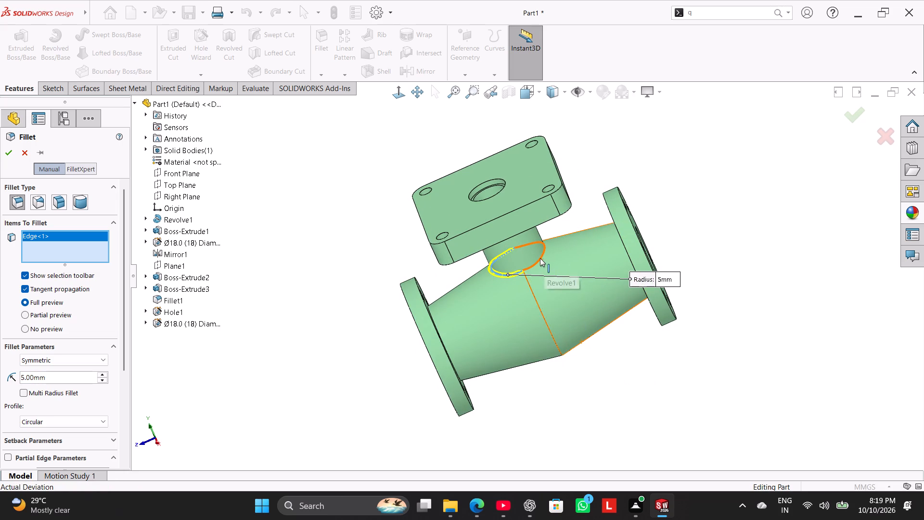
left_click(540, 258)
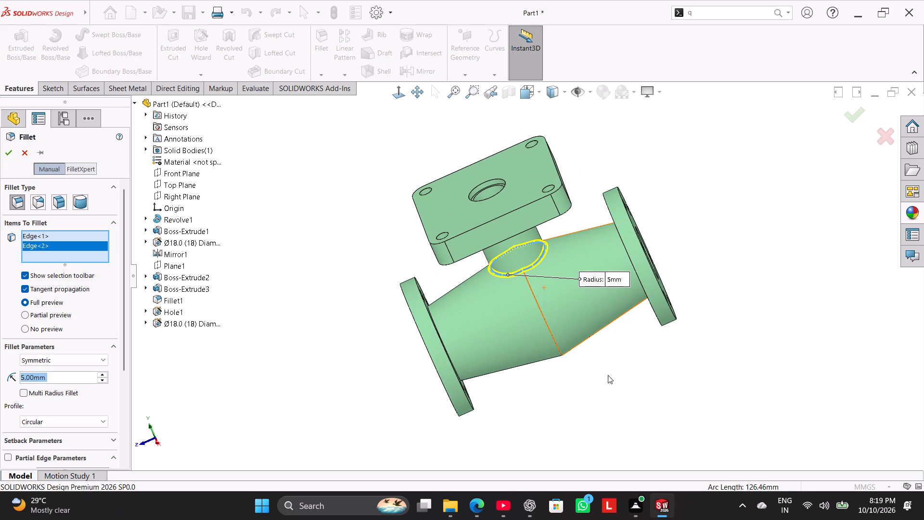
Add the edges where the barrel meets both round end flanges, apply the fillet and restore the isometric view.
scroll(608, 375, "down", 2)
middle_click_drag(619, 375, 650, 367)
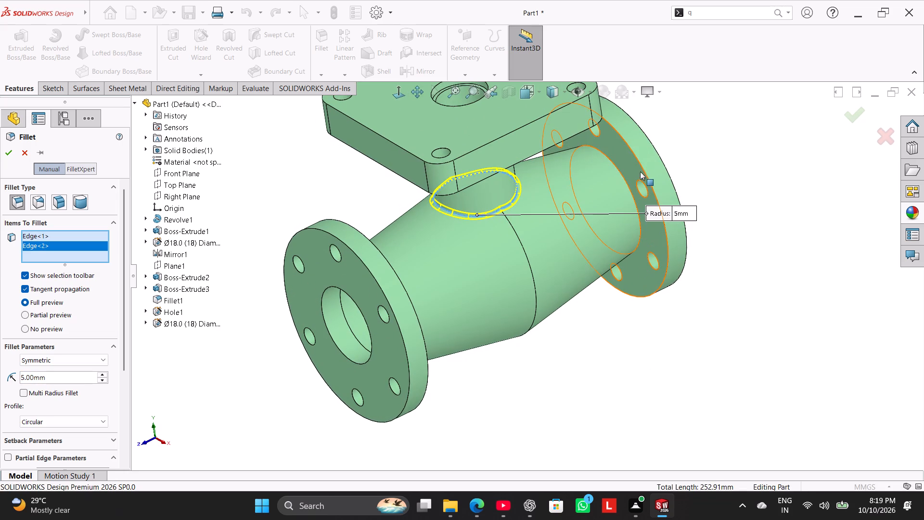
left_click(616, 166)
middle_click_drag(613, 302, 560, 349)
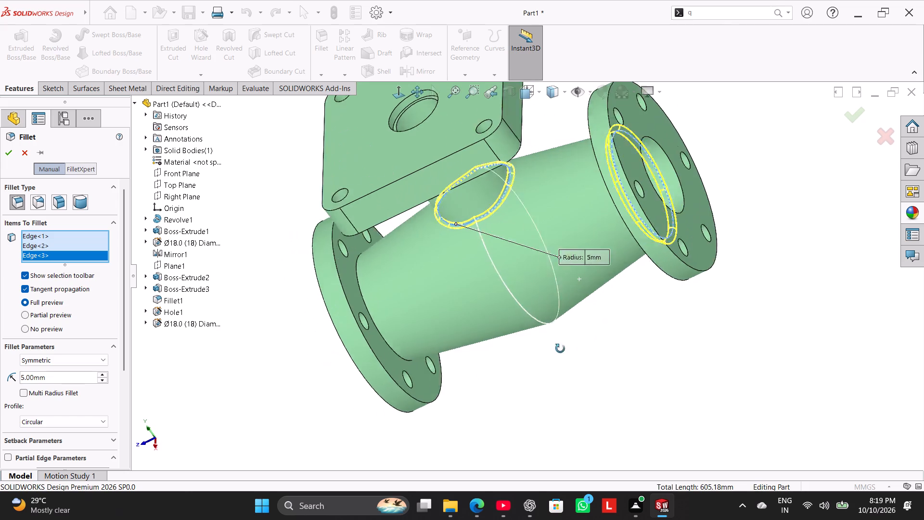
middle_click_drag(560, 349, 556, 349)
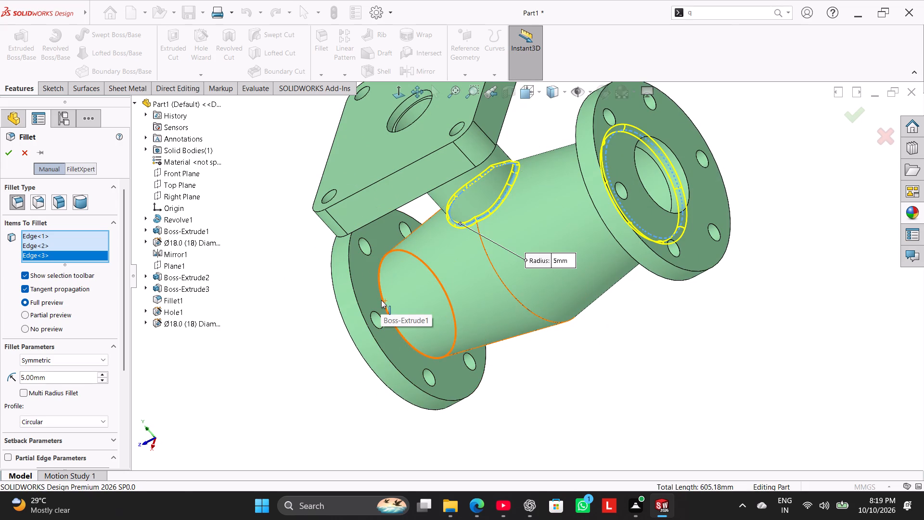
left_click(381, 300)
middle_click_drag(323, 356, 370, 367)
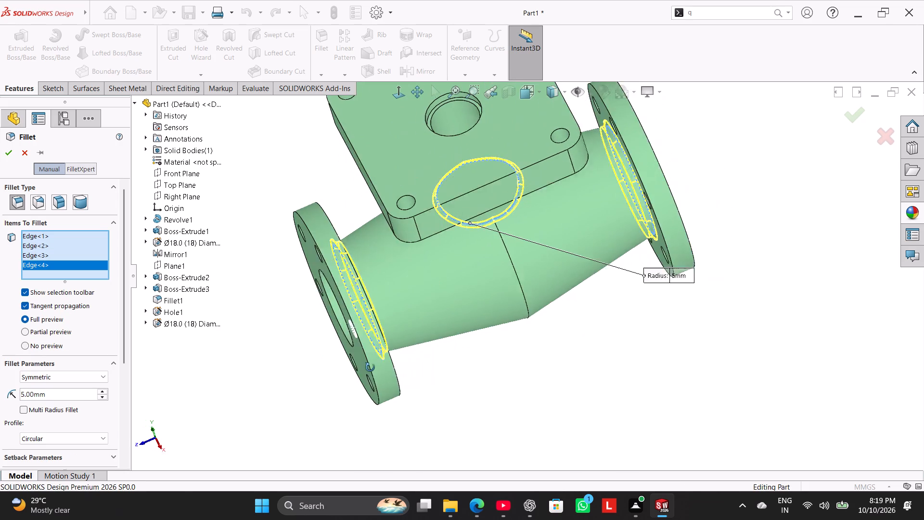
middle_click_drag(370, 367, 373, 371)
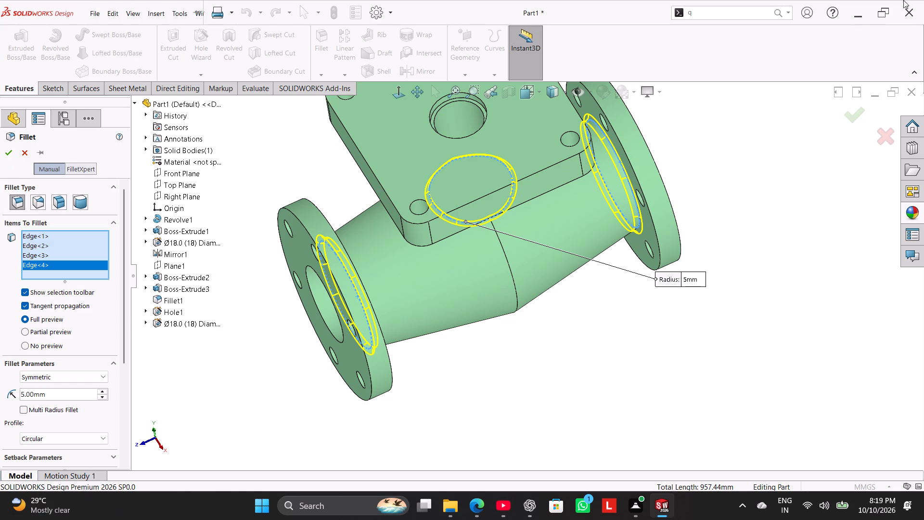
left_click(7, 153)
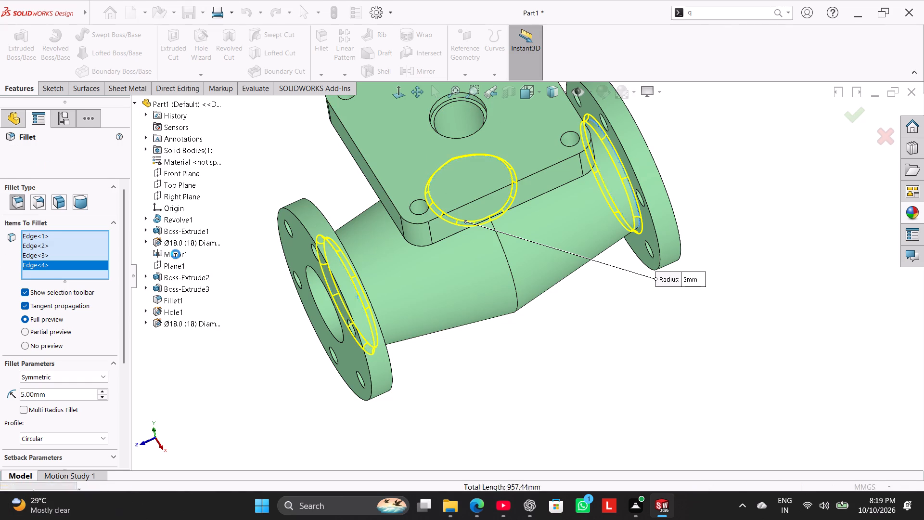
right_click_drag(207, 292, 437, 207)
left_click(308, 255)
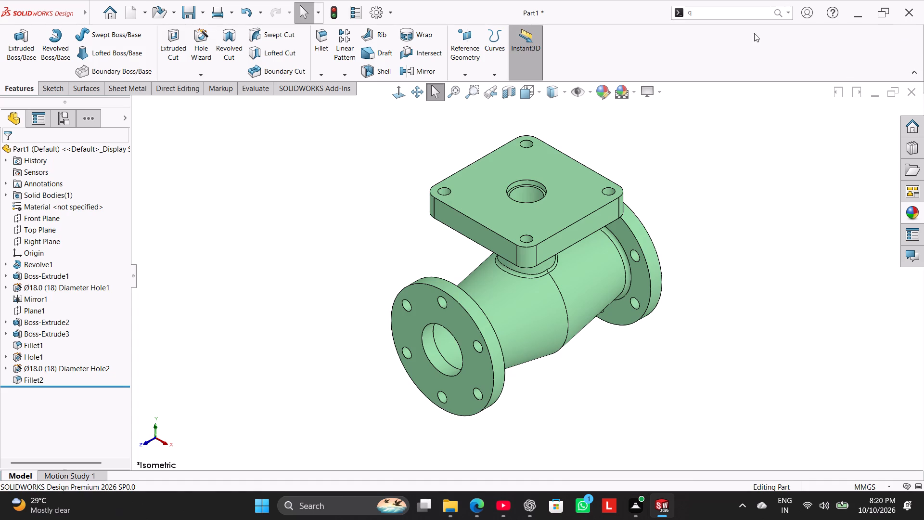
Start a 2 mm chamfer and select the outer rim edges of both round end flanges.
left_click(320, 37)
left_click(22, 154)
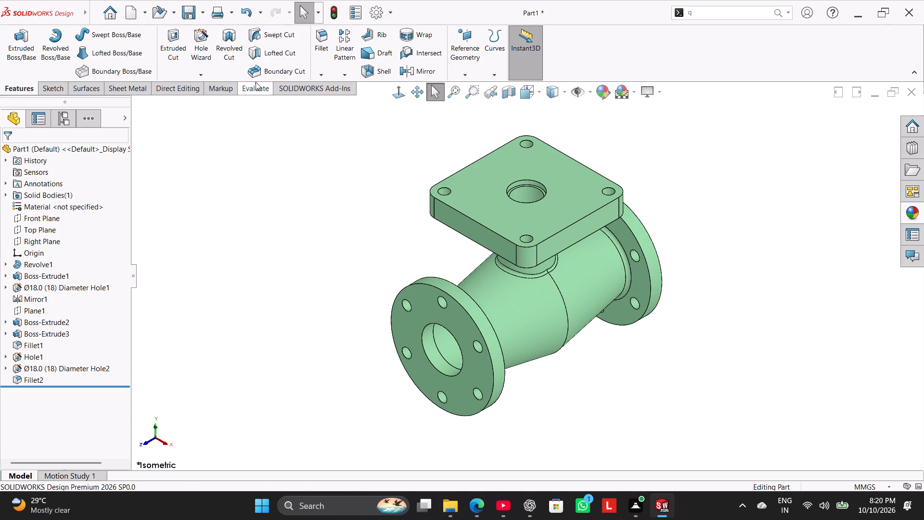
left_click(323, 74)
left_click(334, 96)
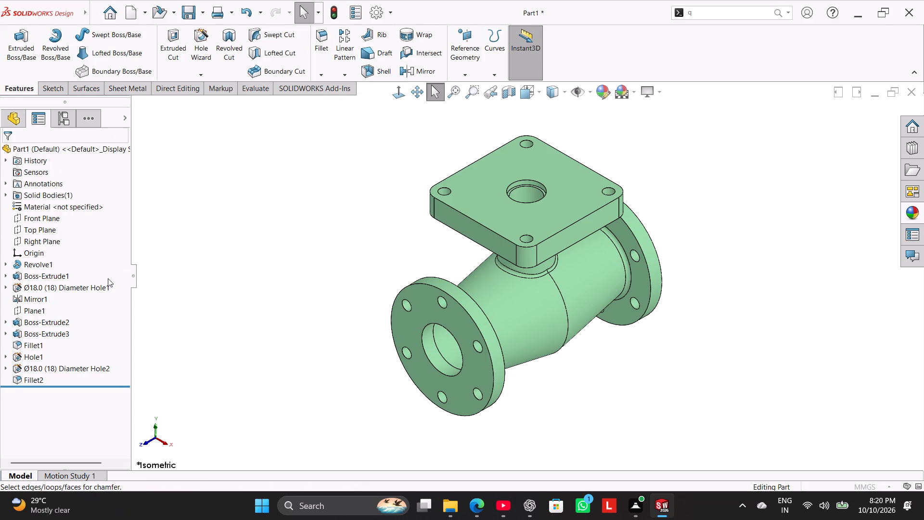
key("2")
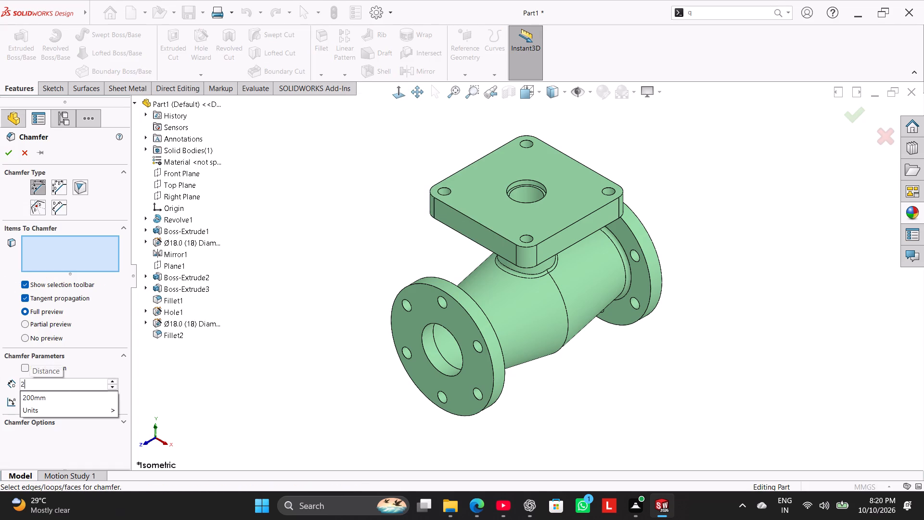
key("Return")
left_click(469, 314)
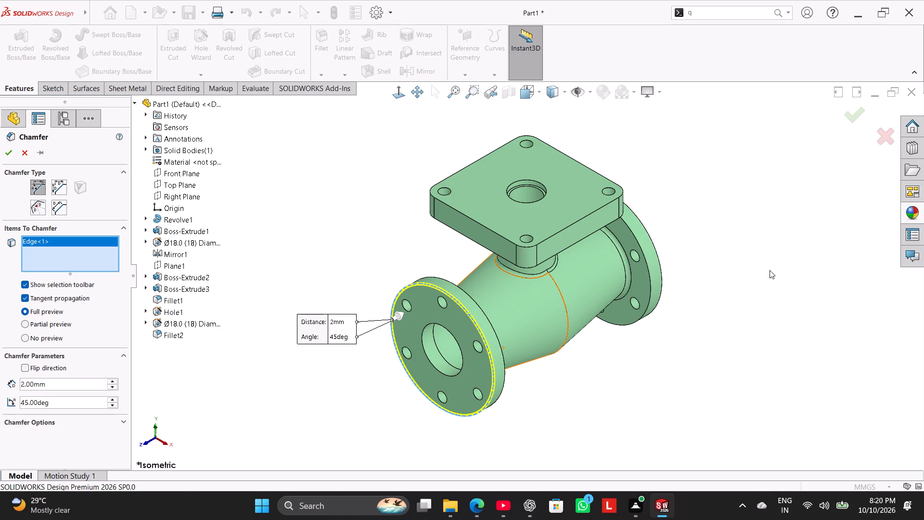
middle_click_drag(770, 270, 689, 328)
left_click(587, 294)
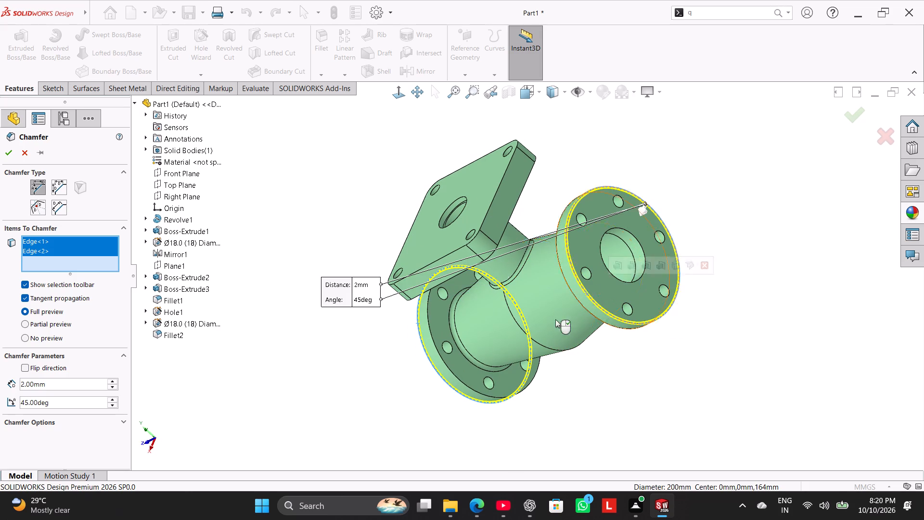
Add the bore edges on both round end flange faces, apply the chamfer and restore the isometric view.
middle_click_drag(291, 396, 355, 374)
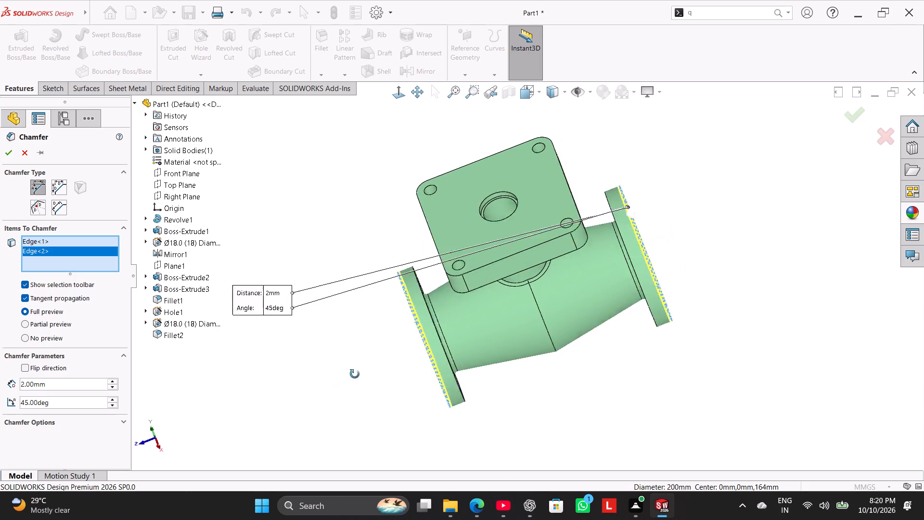
middle_click_drag(355, 374, 404, 345)
left_click(454, 302)
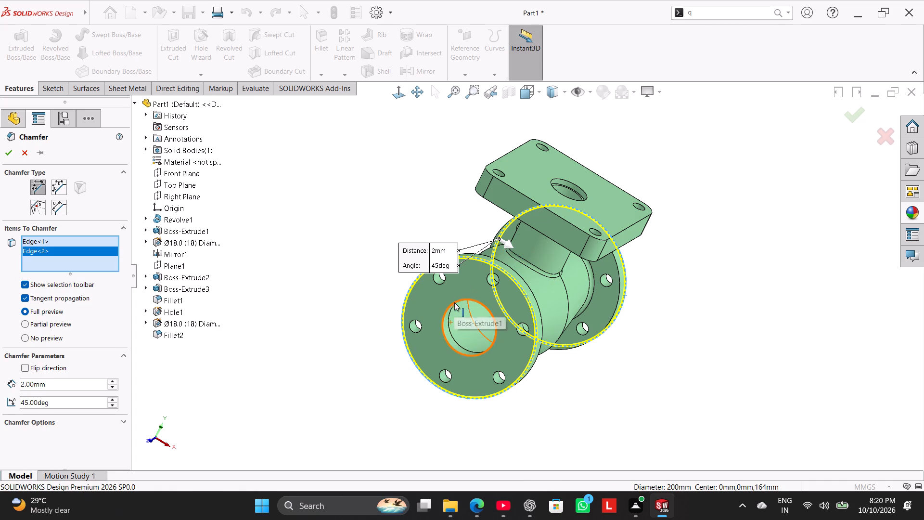
middle_click_drag(704, 326, 601, 387)
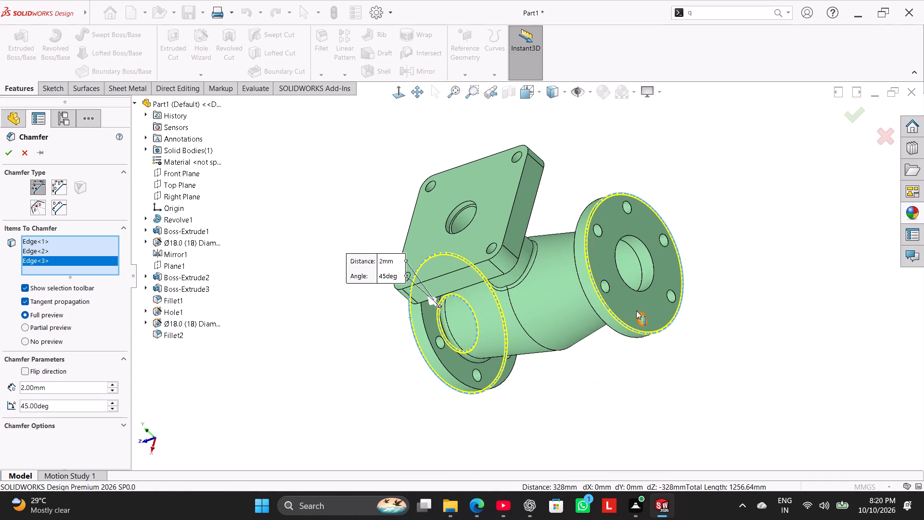
left_click(636, 290)
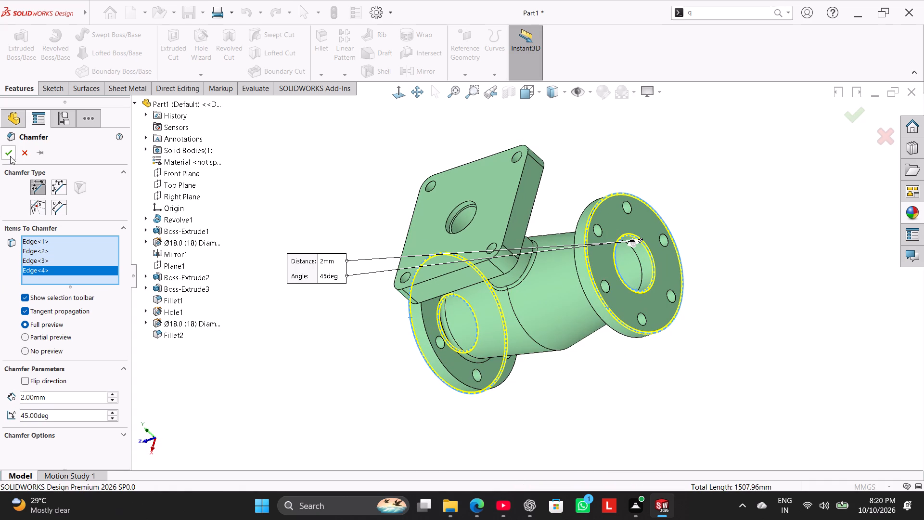
left_click(9, 151)
right_click_drag(248, 299, 519, 176)
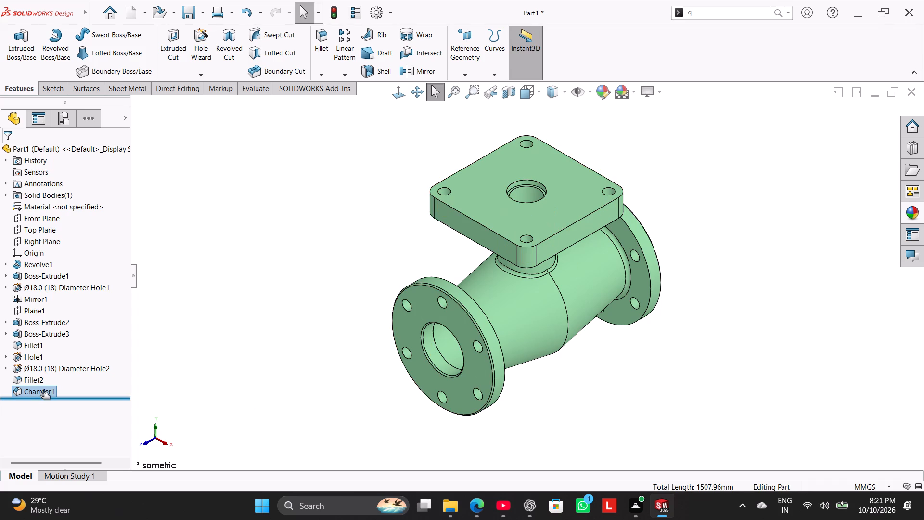
Add the square flange's Ø18.0 corner holes, the counterbored branch hole and the first end flange's Ø18.0 holes to the chamfer selection.
left_click(46, 365, "ctrl")
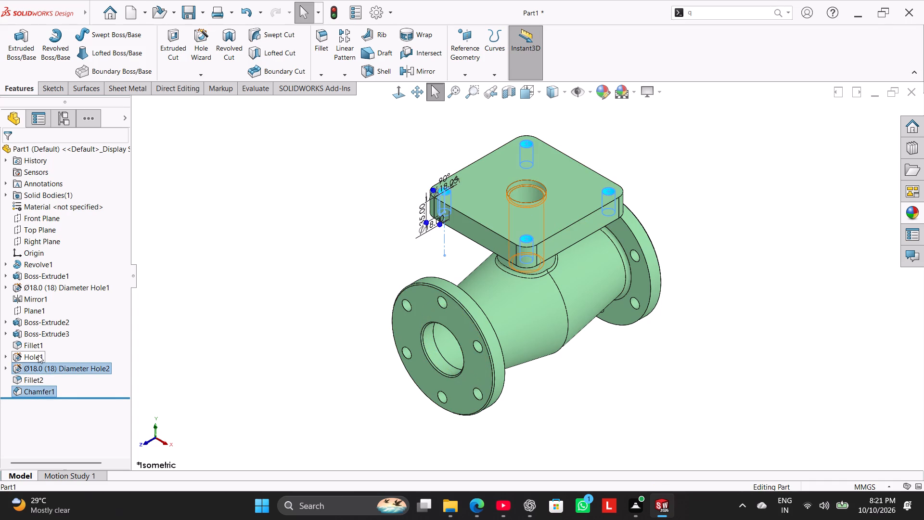
left_click(38, 355, "ctrl")
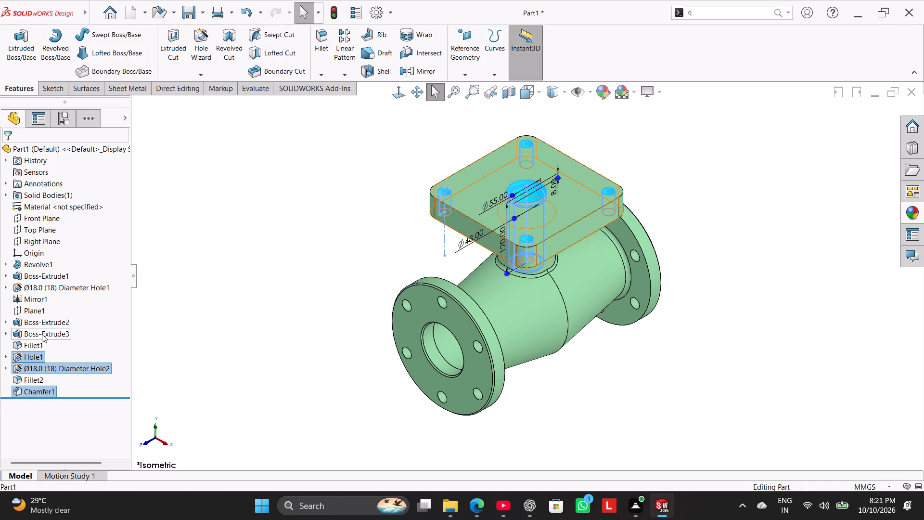
left_click(37, 287, "ctrl")
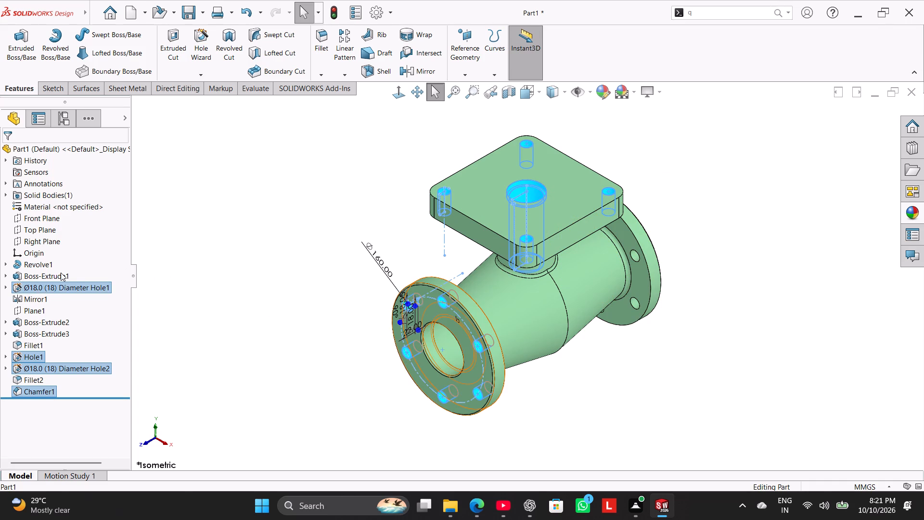
left_click(39, 262, "ctrl")
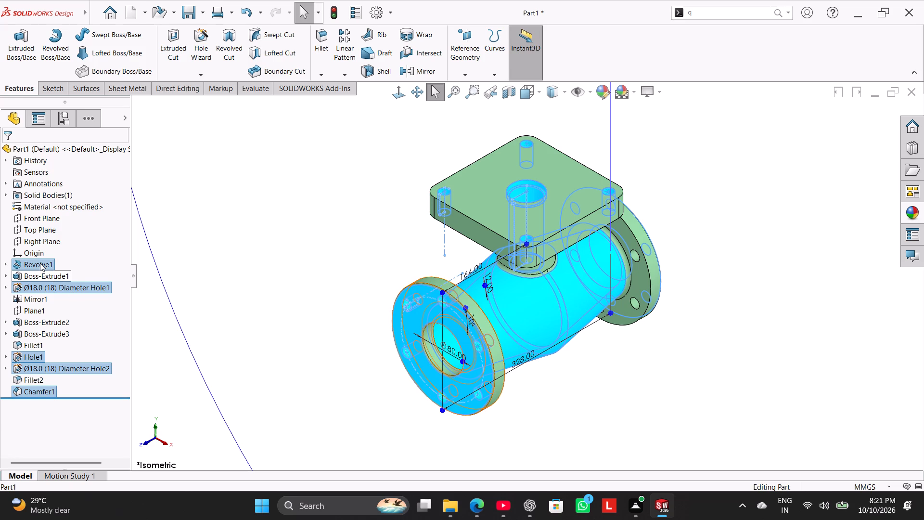
left_click(40, 263, "ctrl")
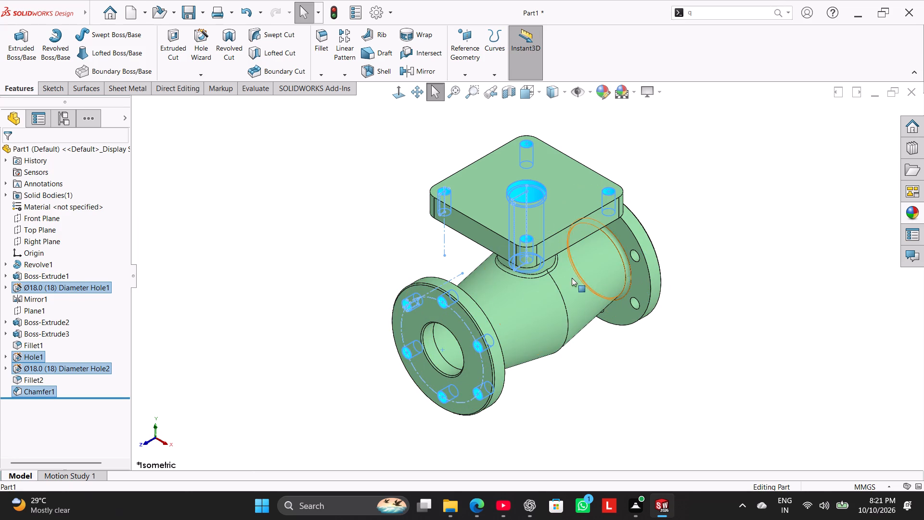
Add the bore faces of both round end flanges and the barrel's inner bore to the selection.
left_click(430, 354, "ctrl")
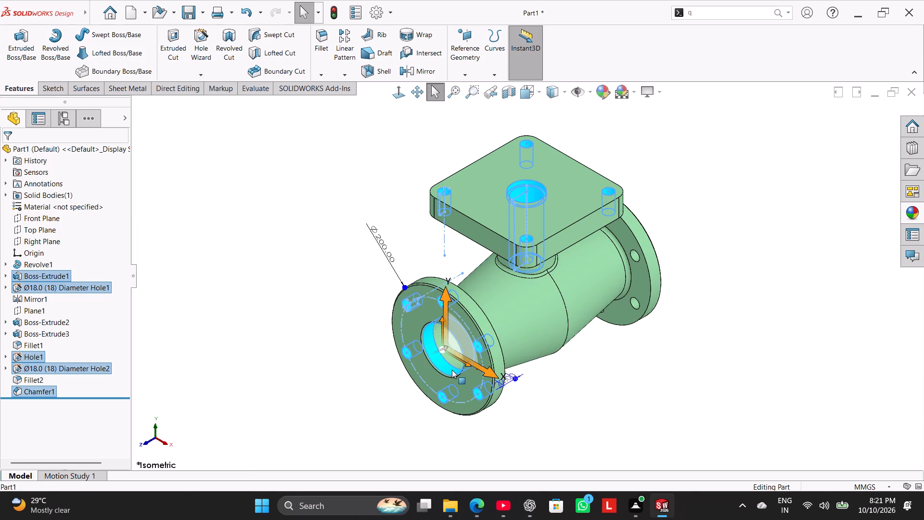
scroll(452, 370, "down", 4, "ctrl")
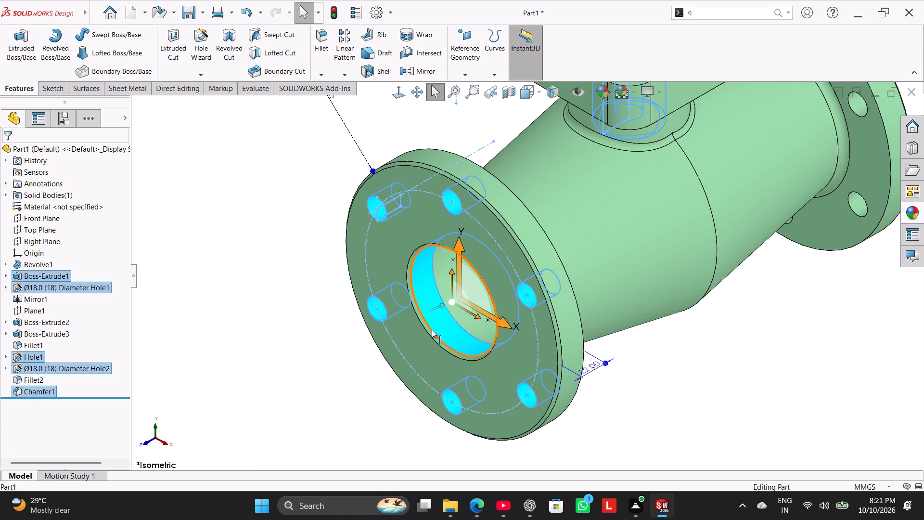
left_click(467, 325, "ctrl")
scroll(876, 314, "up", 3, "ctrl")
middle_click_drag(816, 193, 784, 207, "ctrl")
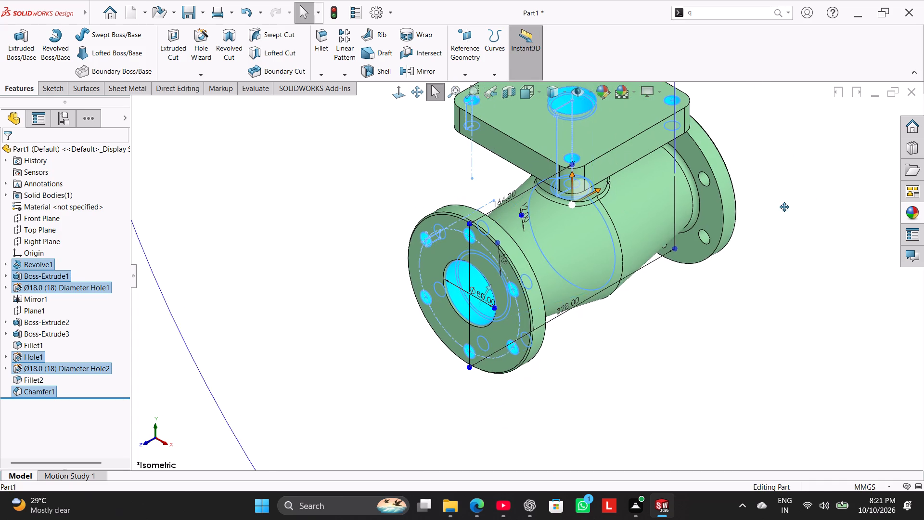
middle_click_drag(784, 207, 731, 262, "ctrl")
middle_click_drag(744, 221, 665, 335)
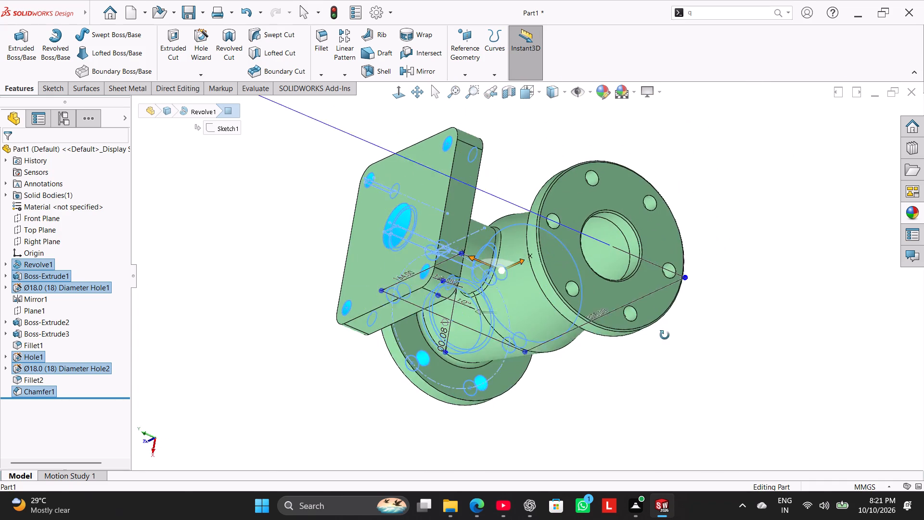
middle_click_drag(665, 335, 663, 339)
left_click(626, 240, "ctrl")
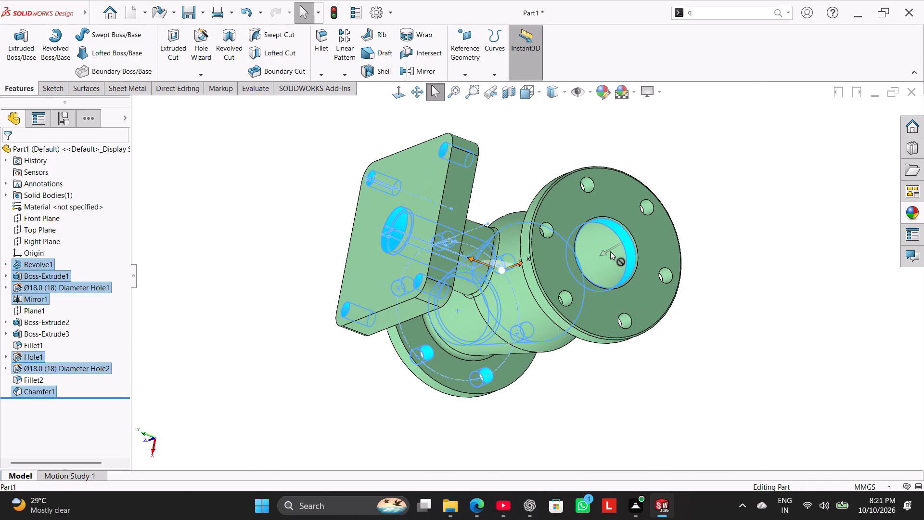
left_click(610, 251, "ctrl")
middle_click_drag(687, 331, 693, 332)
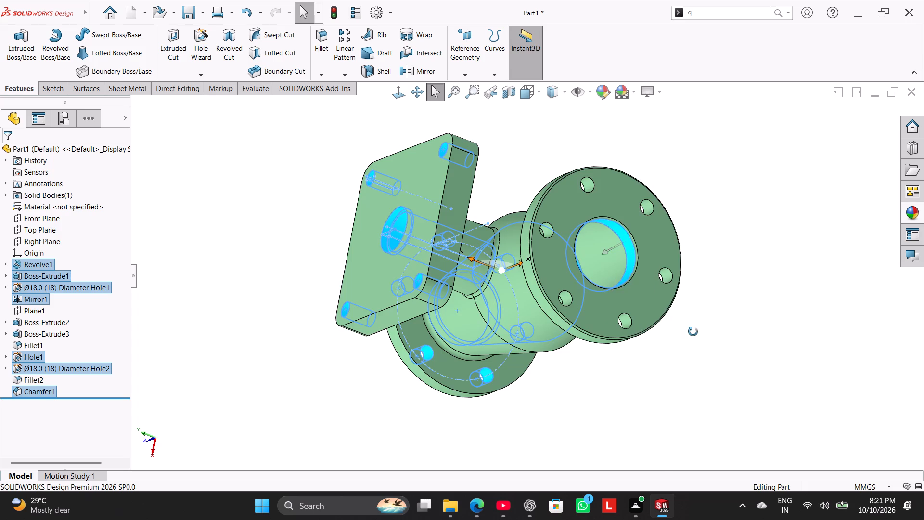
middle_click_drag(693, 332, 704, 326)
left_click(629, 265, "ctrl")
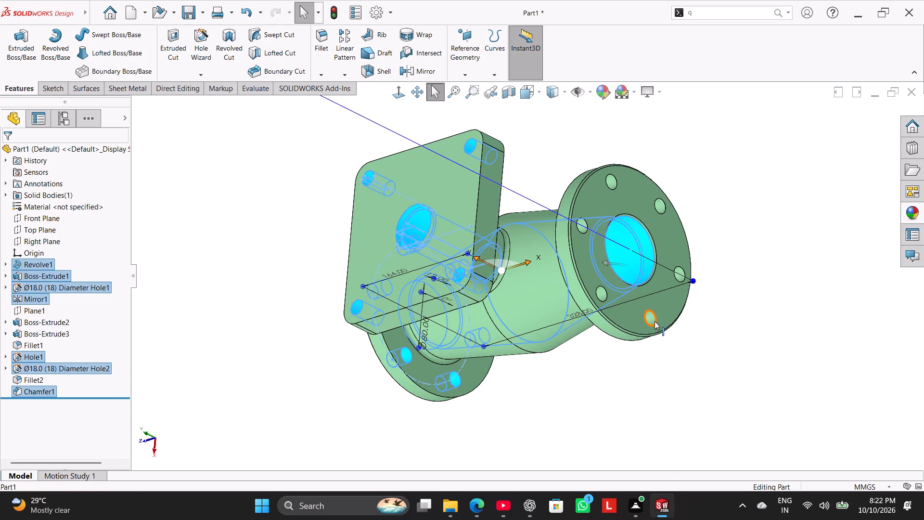
Add the six bolt-hole faces on the mirrored end flange to the selection.
left_click(653, 319, "ctrl")
left_click(679, 277, "ctrl")
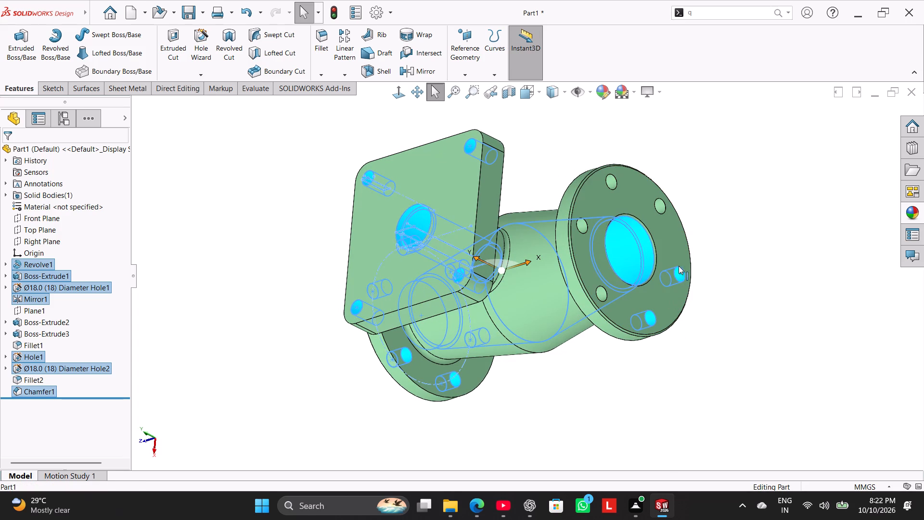
left_click(662, 207, "ctrl")
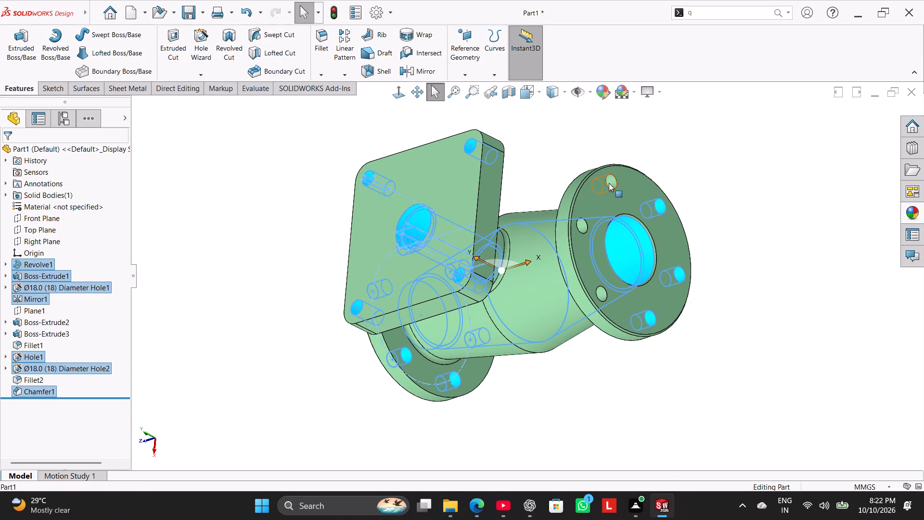
left_click(609, 181, "ctrl")
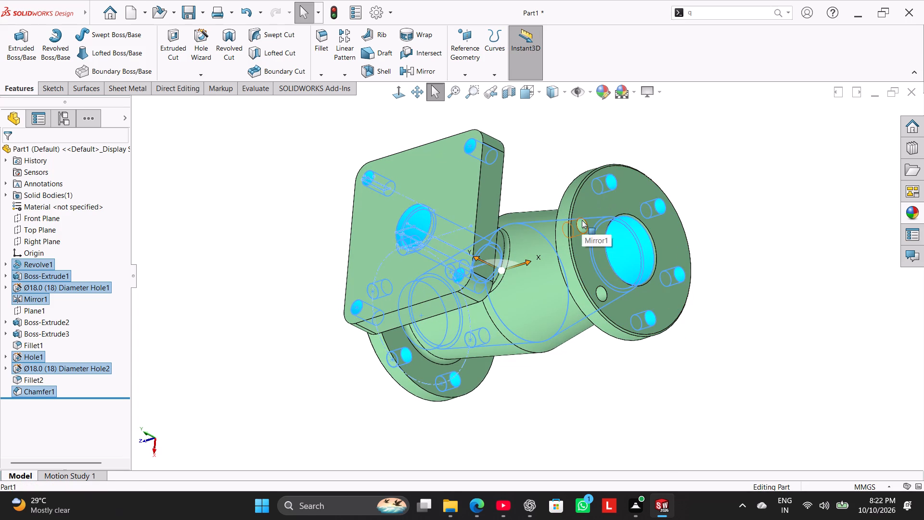
left_click(582, 220, "ctrl")
left_click(602, 290, "ctrl")
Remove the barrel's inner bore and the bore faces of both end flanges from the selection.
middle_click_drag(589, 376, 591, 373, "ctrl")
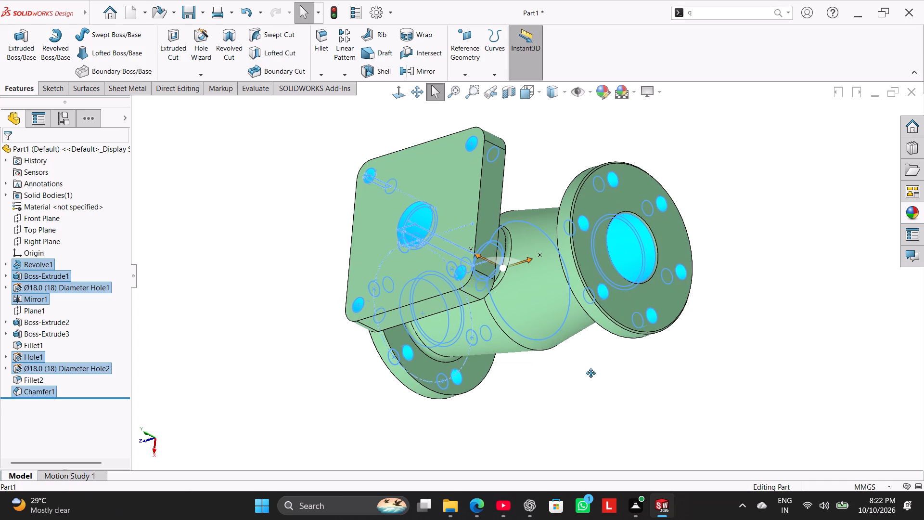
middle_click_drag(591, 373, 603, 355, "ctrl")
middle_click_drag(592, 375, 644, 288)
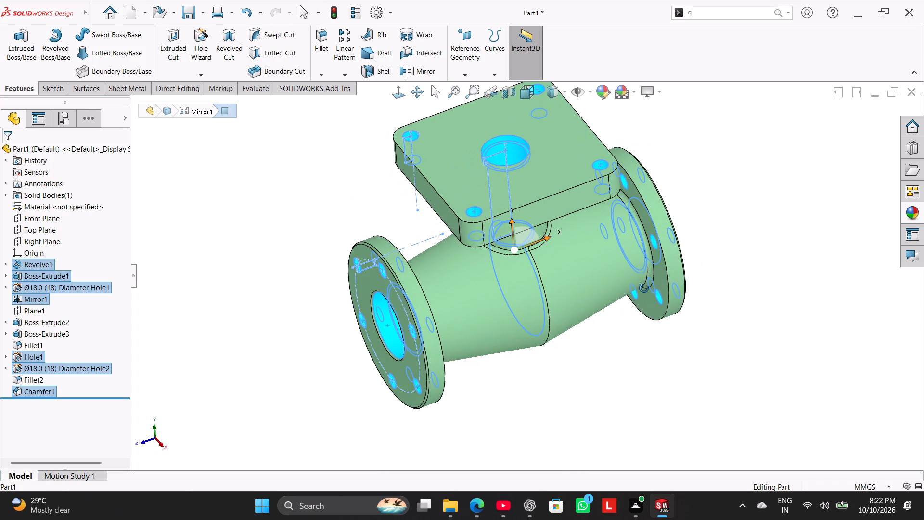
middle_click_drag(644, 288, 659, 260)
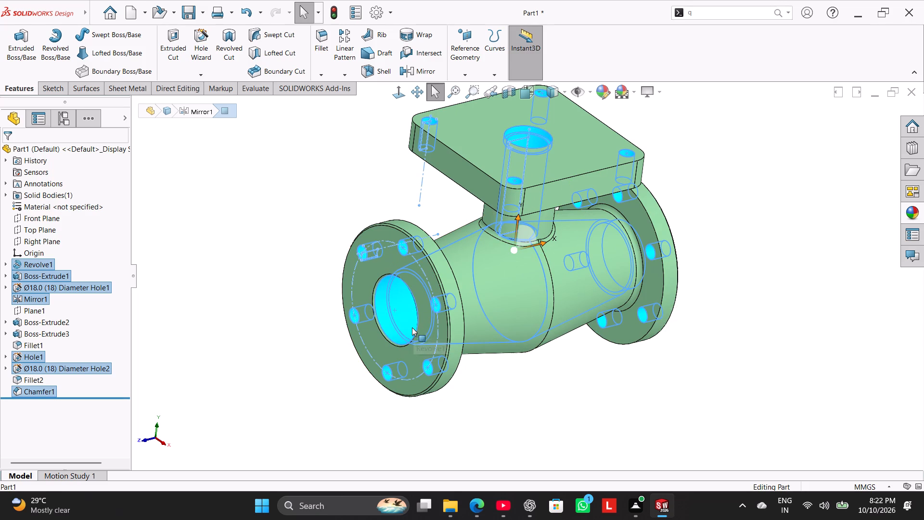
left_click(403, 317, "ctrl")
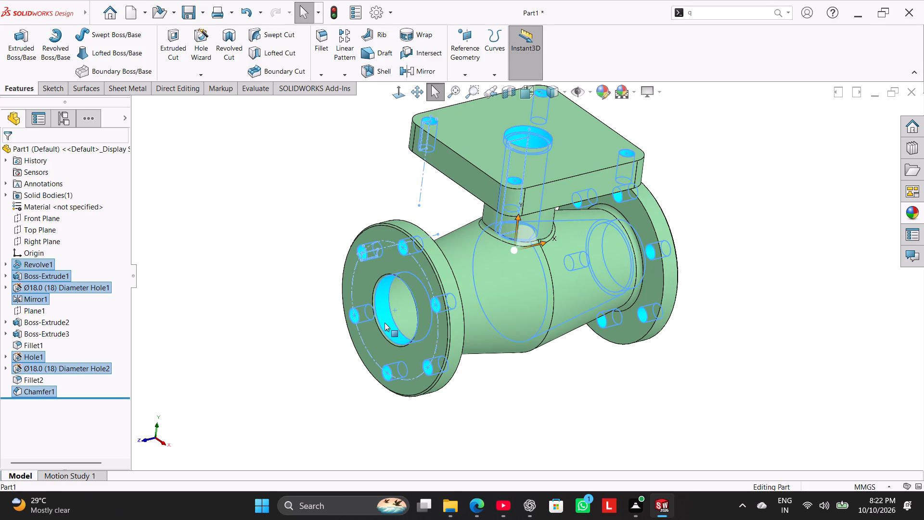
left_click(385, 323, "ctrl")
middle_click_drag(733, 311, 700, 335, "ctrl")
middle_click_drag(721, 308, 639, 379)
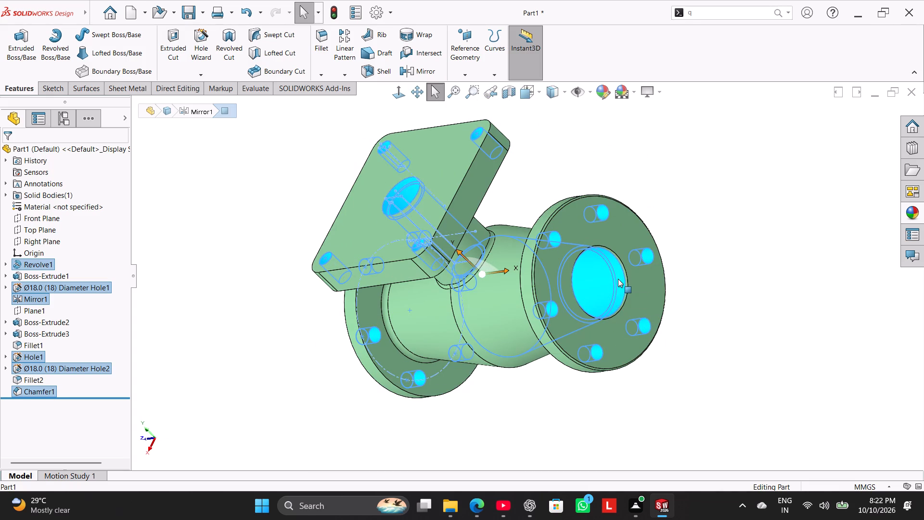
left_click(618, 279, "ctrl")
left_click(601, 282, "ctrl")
Apply the sandblasted aluminum appearance to the selected bolt holes, branch bore and chamfer, and set an isometric view.
middle_click_drag(654, 354, 662, 352)
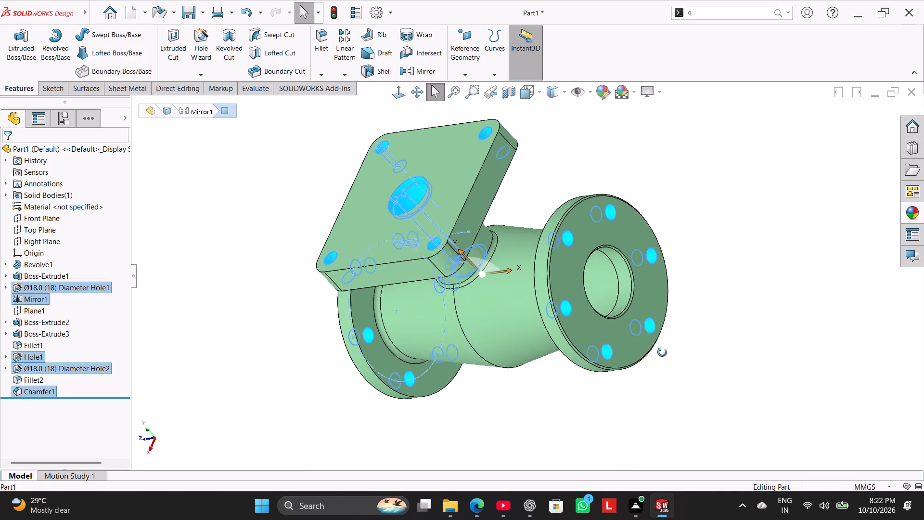
middle_click_drag(662, 352, 743, 238)
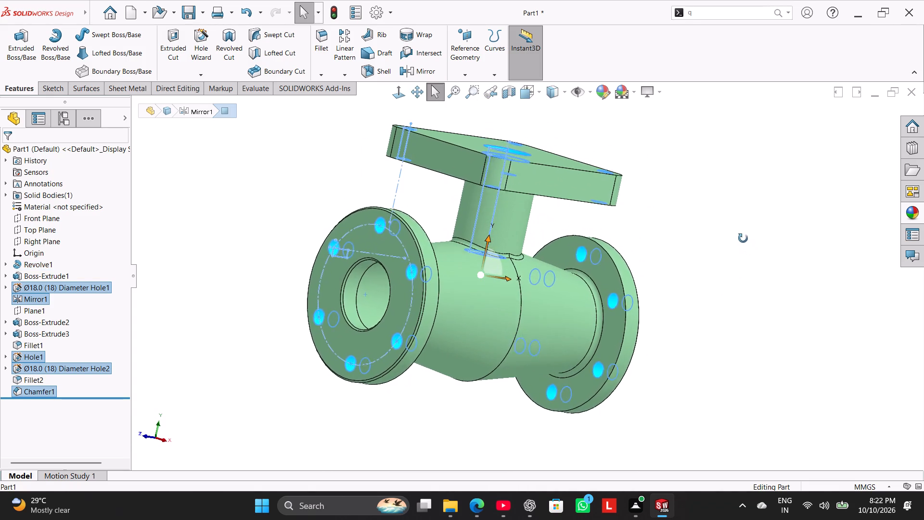
middle_click_drag(743, 238, 714, 347)
left_click(913, 218)
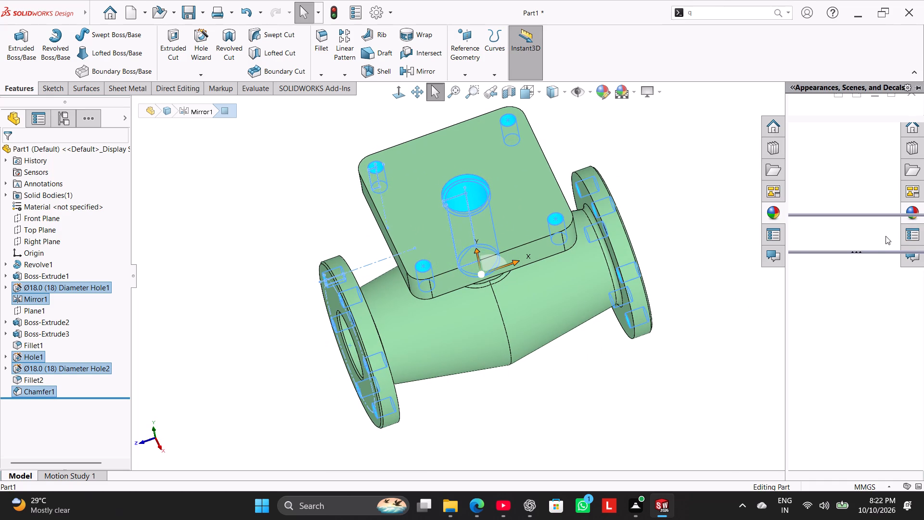
left_click(792, 127)
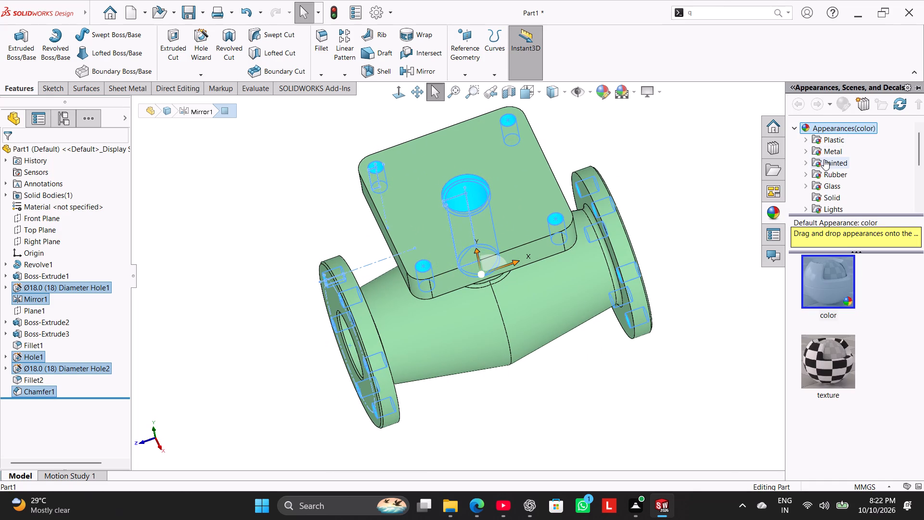
scroll(826, 170, "down", 1)
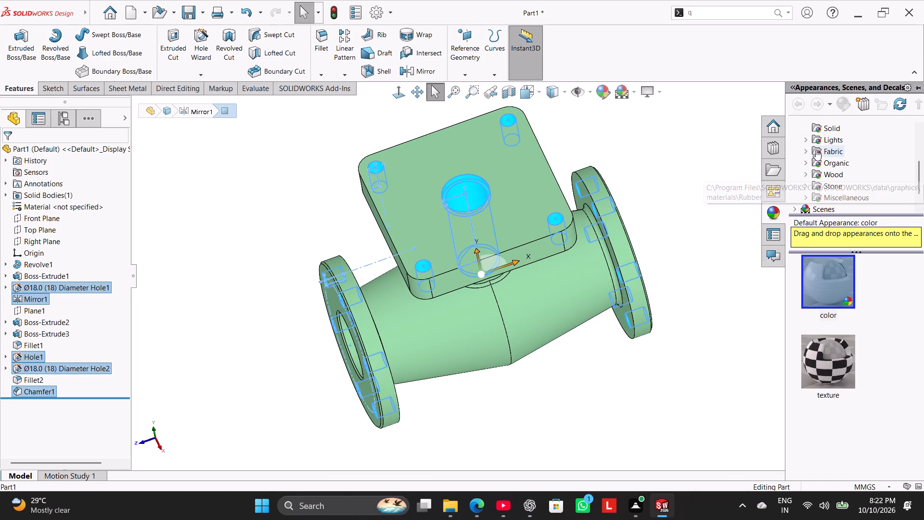
scroll(814, 151, "up", 1)
left_click(806, 150)
double_click(835, 162)
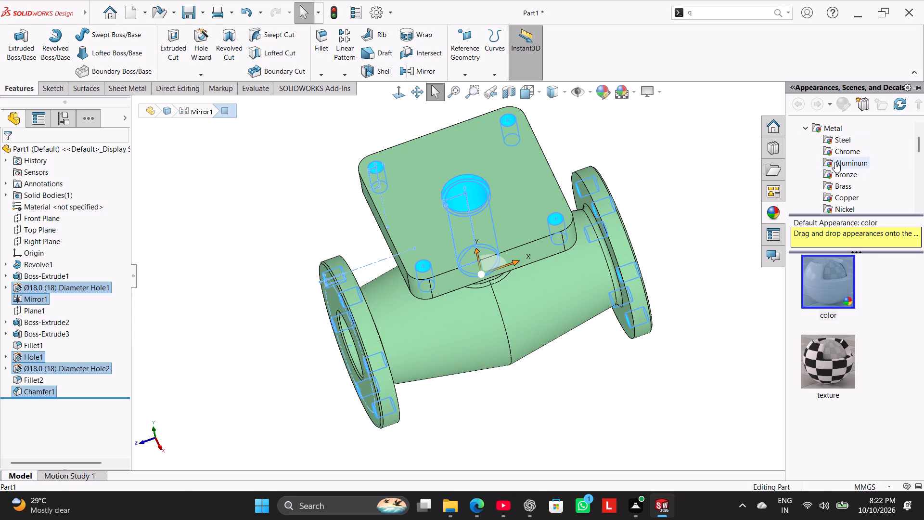
scroll(859, 293, "down", 1)
left_click(829, 439)
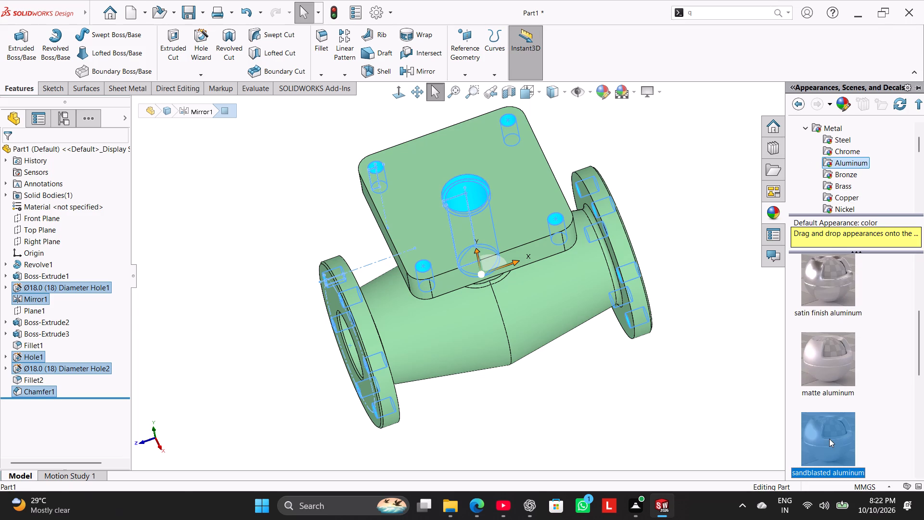
double_click(829, 439)
middle_click_drag(624, 407, 650, 393)
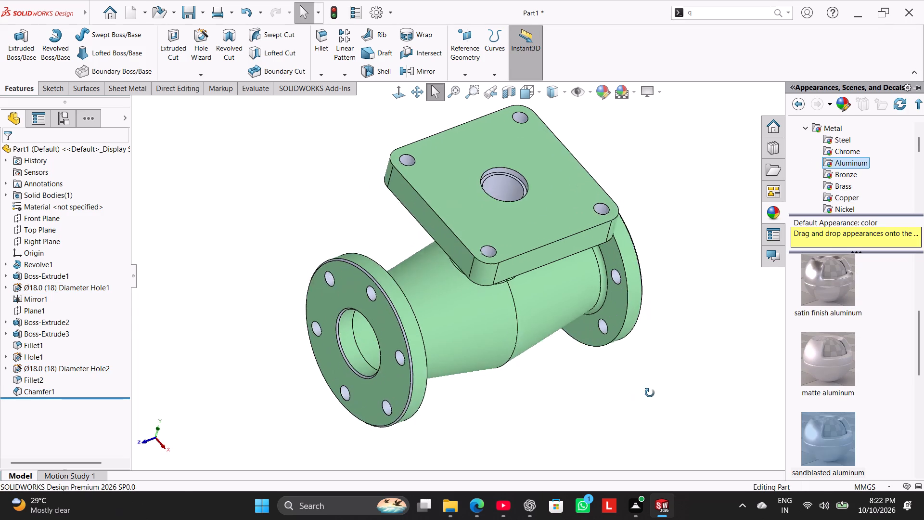
middle_click_drag(650, 393, 665, 378)
right_click_drag(282, 333, 410, 274)
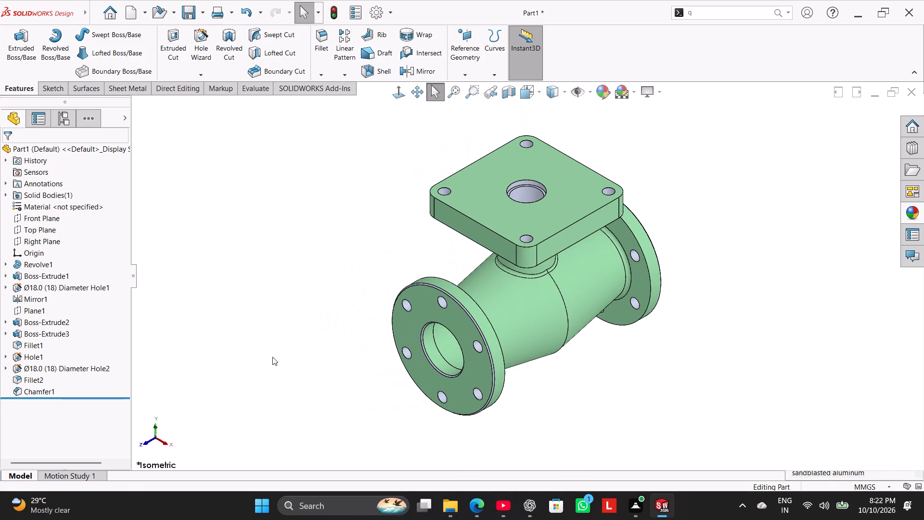
left_click(272, 357)
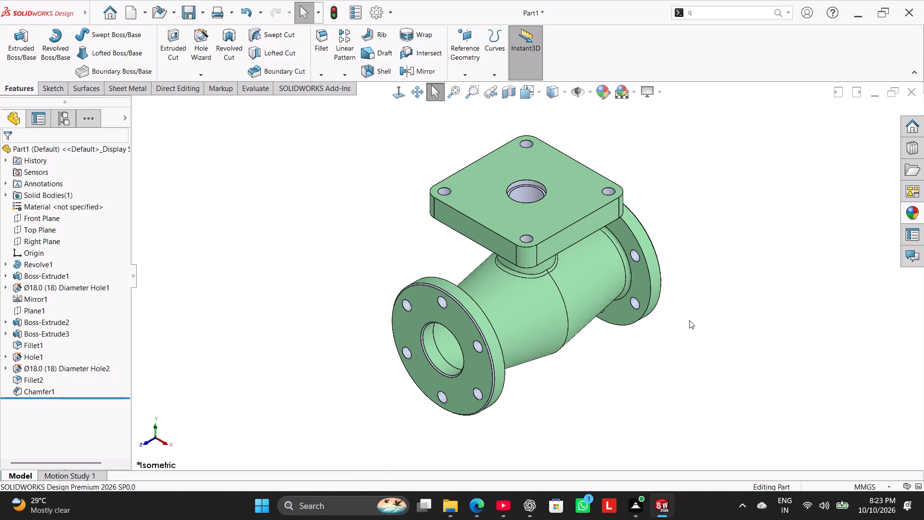
Remove the feature-level appearance from the flange chamfers.
middle_click_drag(735, 266, 684, 312)
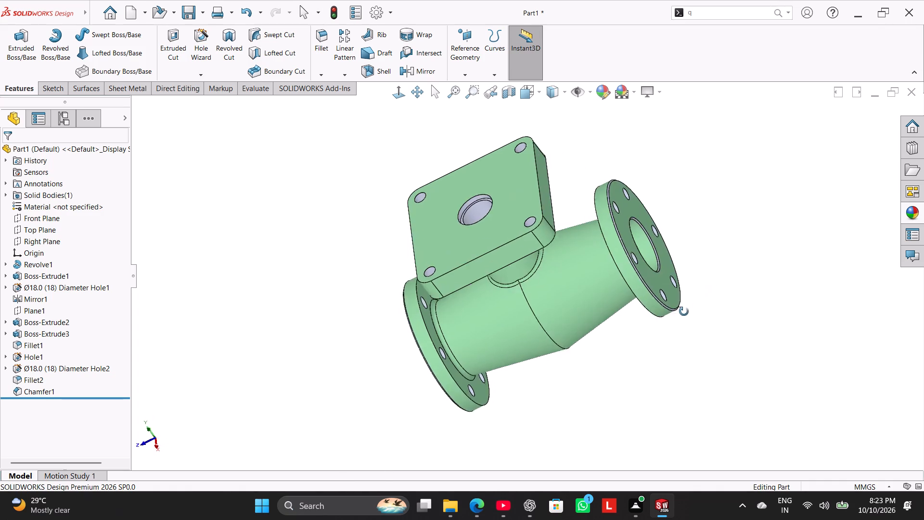
middle_click_drag(684, 312, 777, 351)
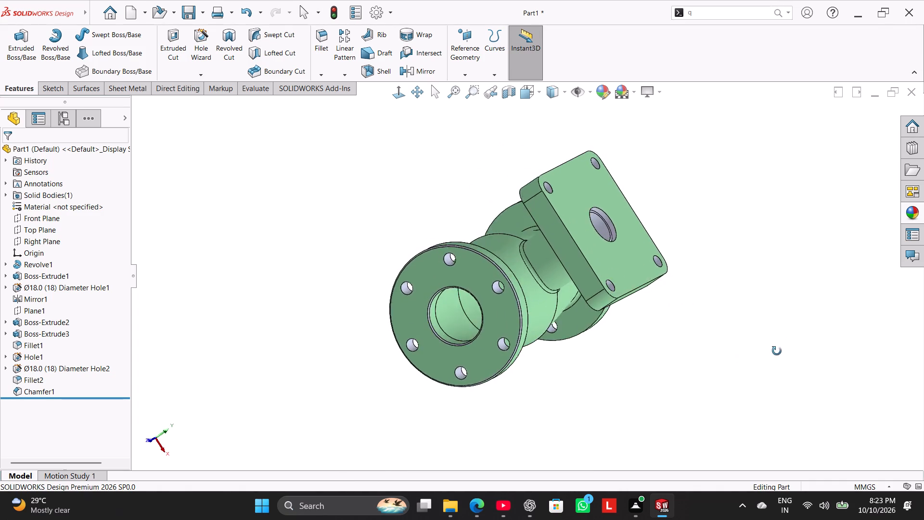
middle_click_drag(777, 351, 743, 358)
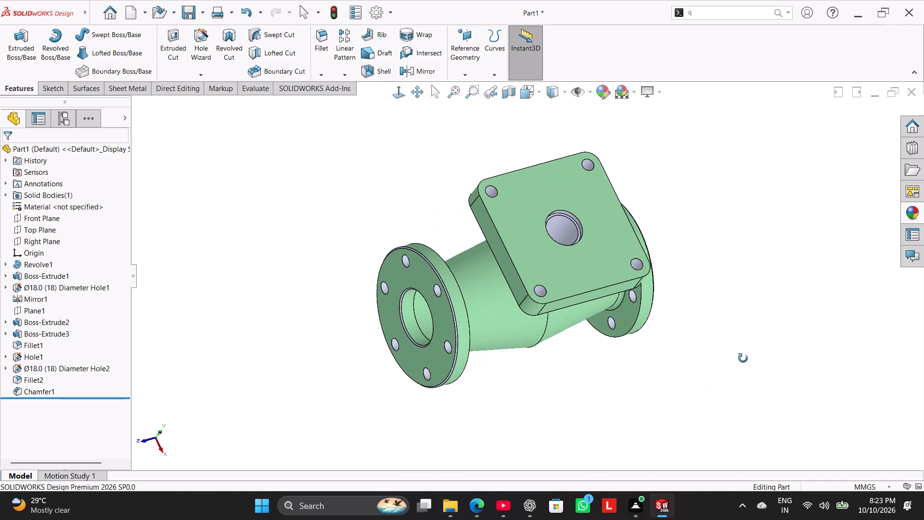
middle_click_drag(743, 358, 744, 350)
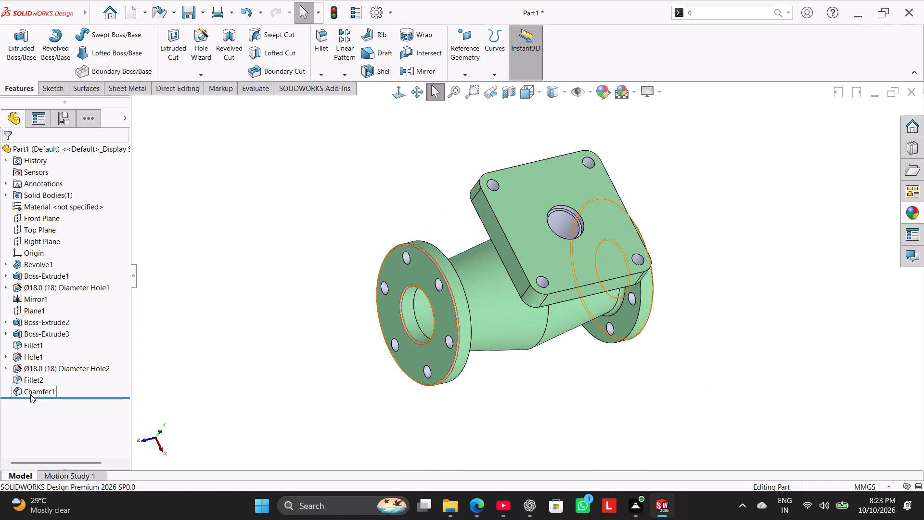
right_click(40, 391)
left_click(91, 296)
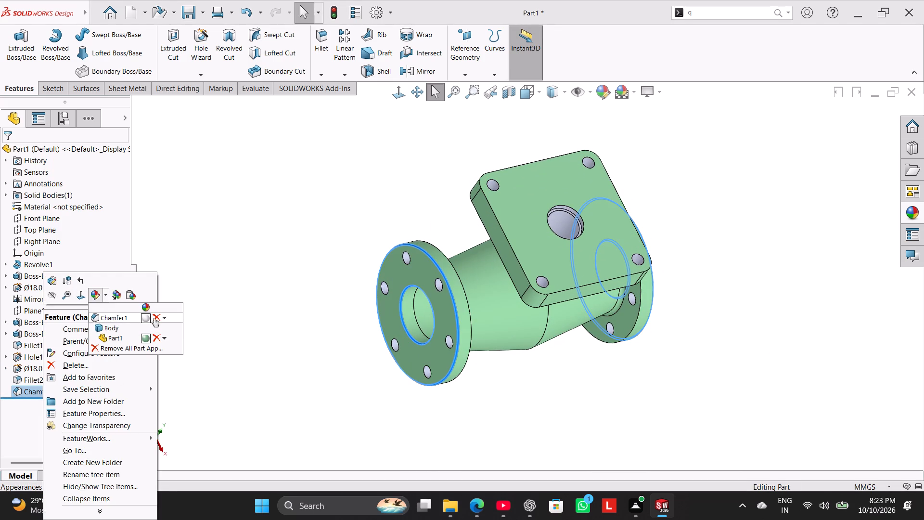
left_click(157, 319)
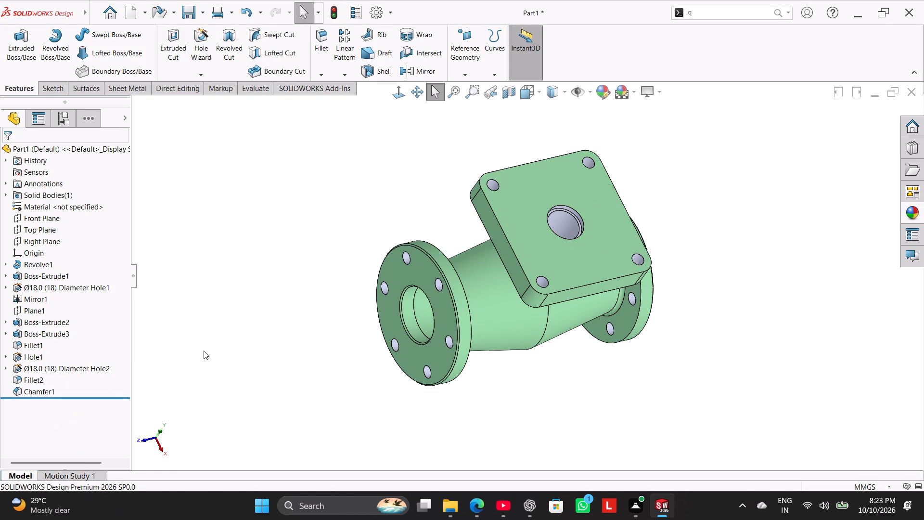
Examine the flanges, holes and chamfers from several sides and return to the isometric view.
middle_click_drag(220, 350, 135, 364)
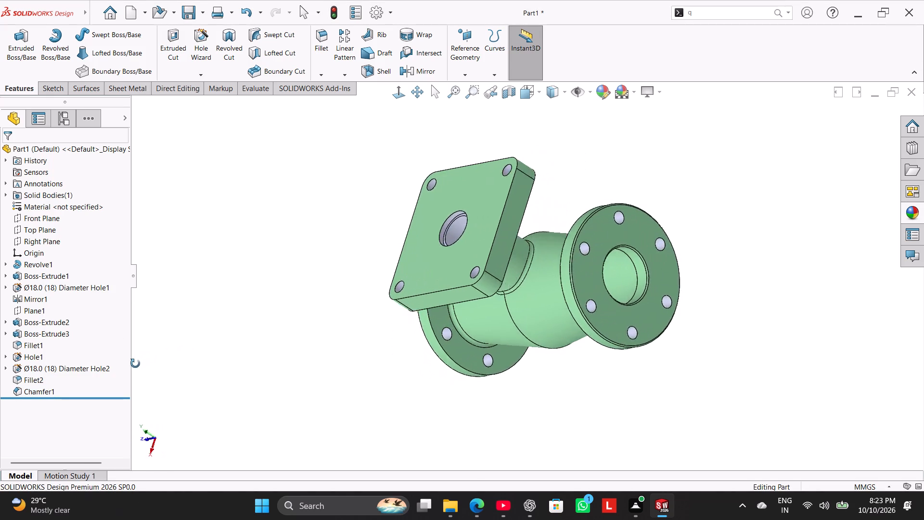
middle_click_drag(135, 364, 211, 339)
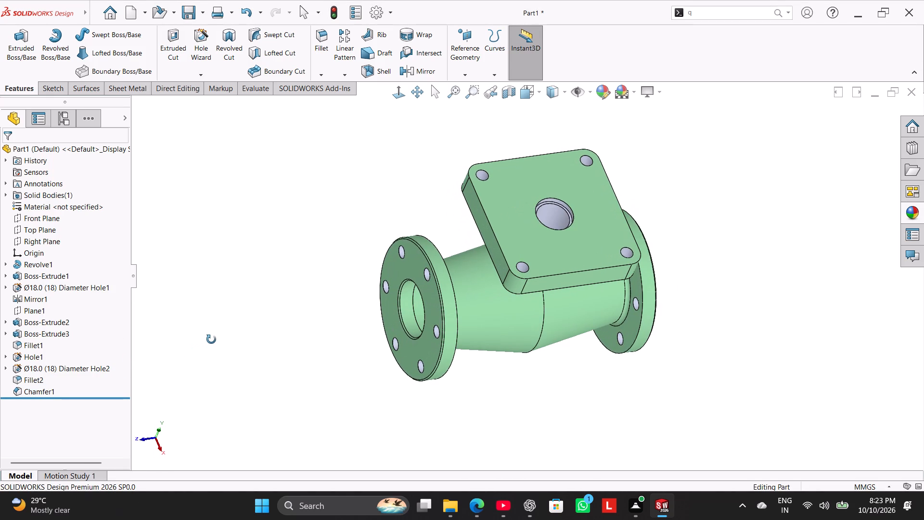
middle_click_drag(211, 339, 198, 295)
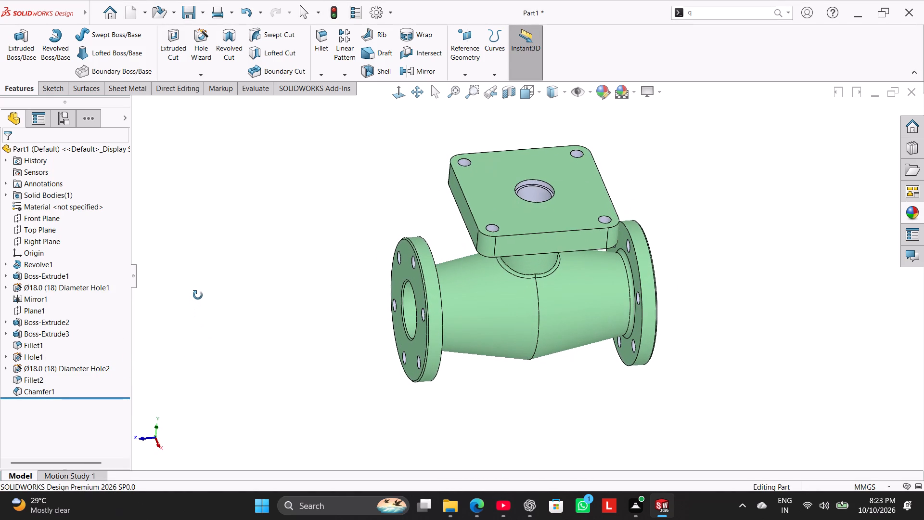
middle_click_drag(198, 295, 198, 294)
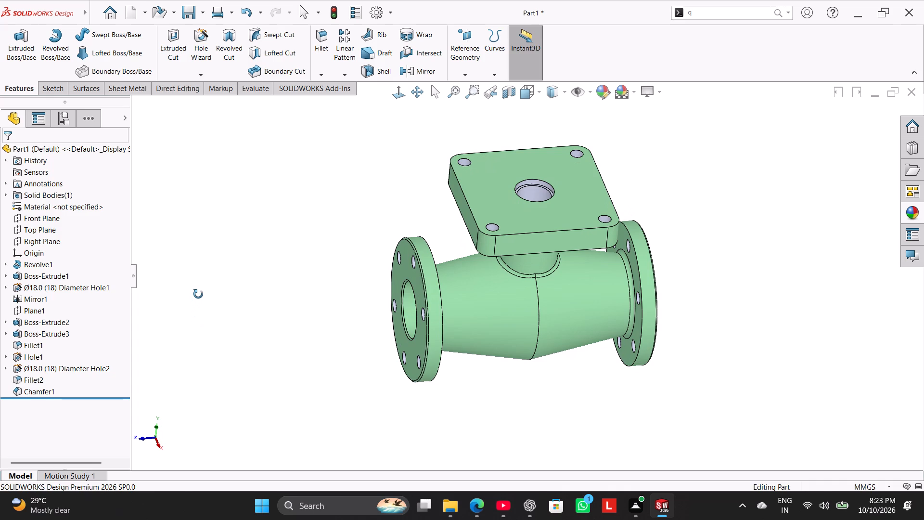
middle_click_drag(198, 294, 201, 311)
scroll(201, 311, "down", 1)
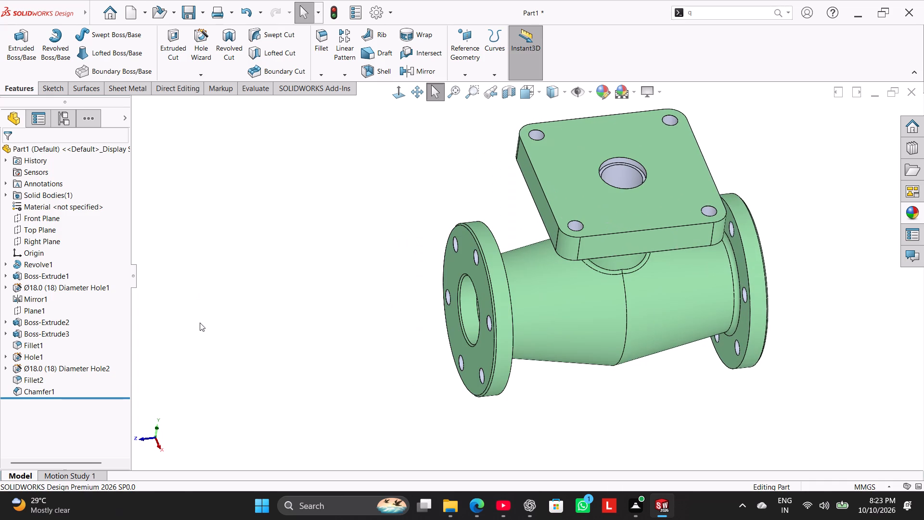
middle_click_drag(203, 327, 219, 354)
right_click_drag(238, 345, 547, 233)
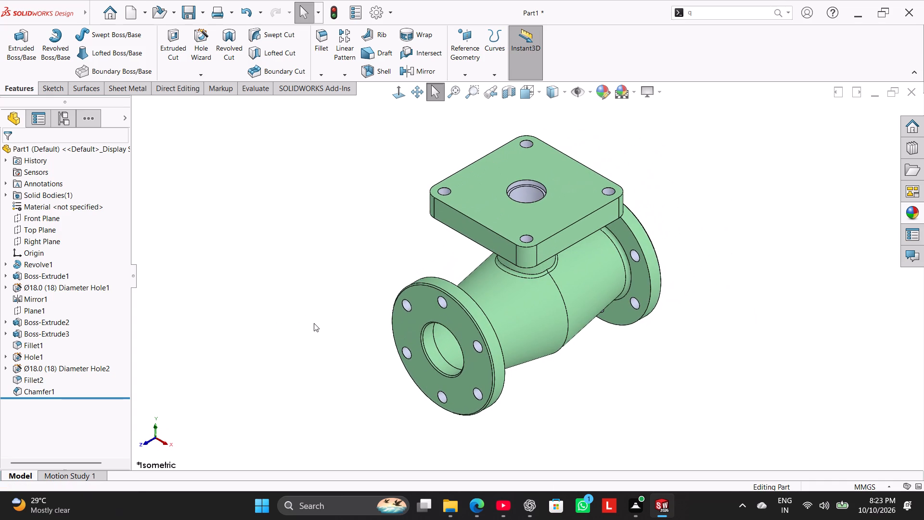
Save the part as Flanged Globe Valve Body in the Work folder inside CC Symbiosis Intern.
left_click(202, 8)
left_click(212, 39)
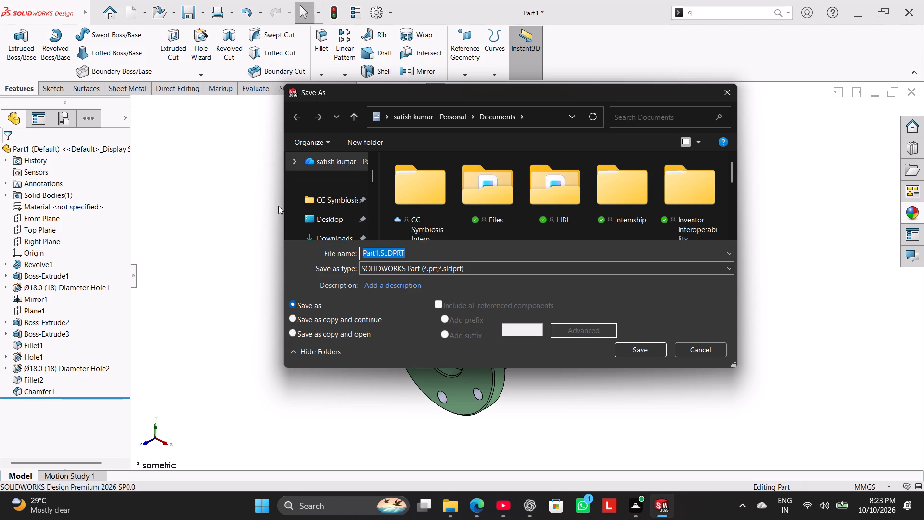
key("ctrl+v")
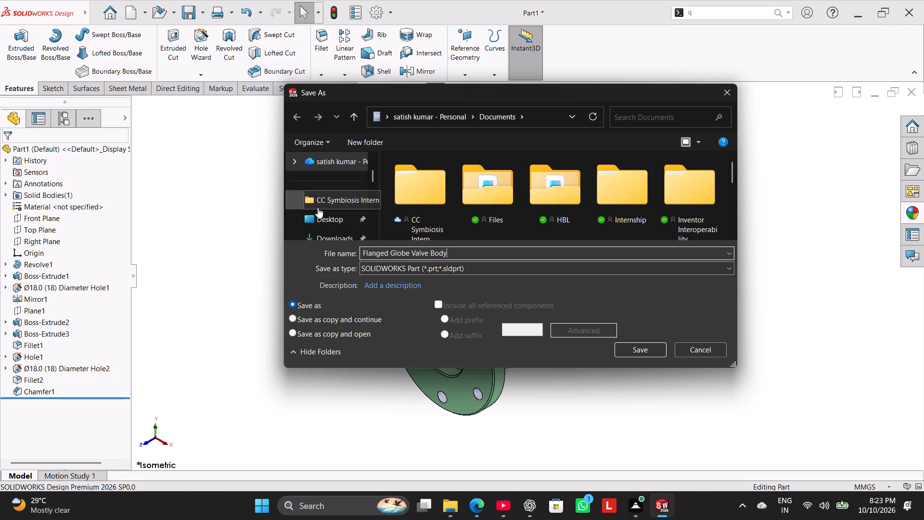
left_click(318, 208)
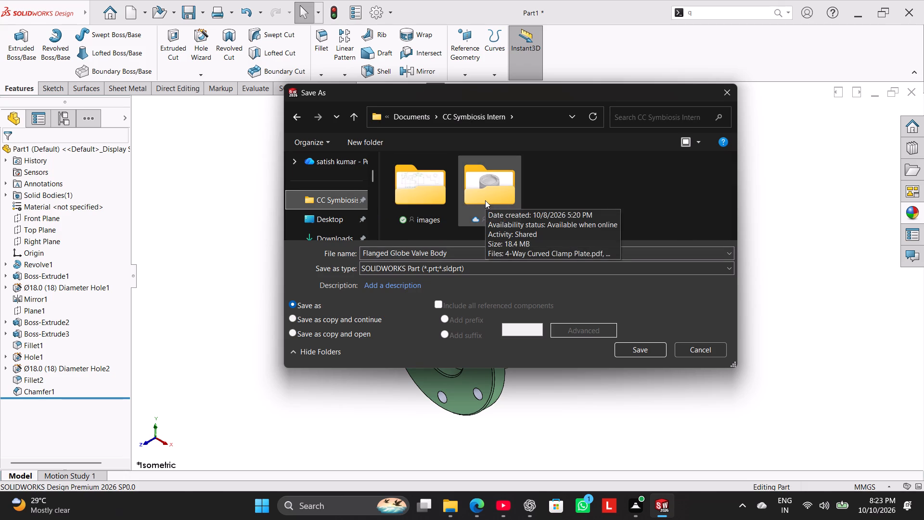
double_click(485, 200)
key("ctrl+v")
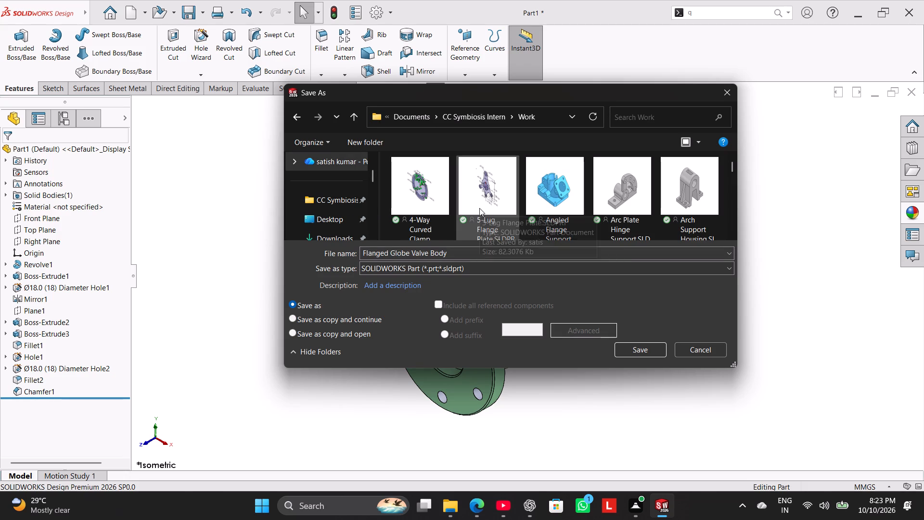
left_click(639, 348)
Save a PDF version of Flanged Globe Valve Body in the same Work folder.
left_click(202, 14)
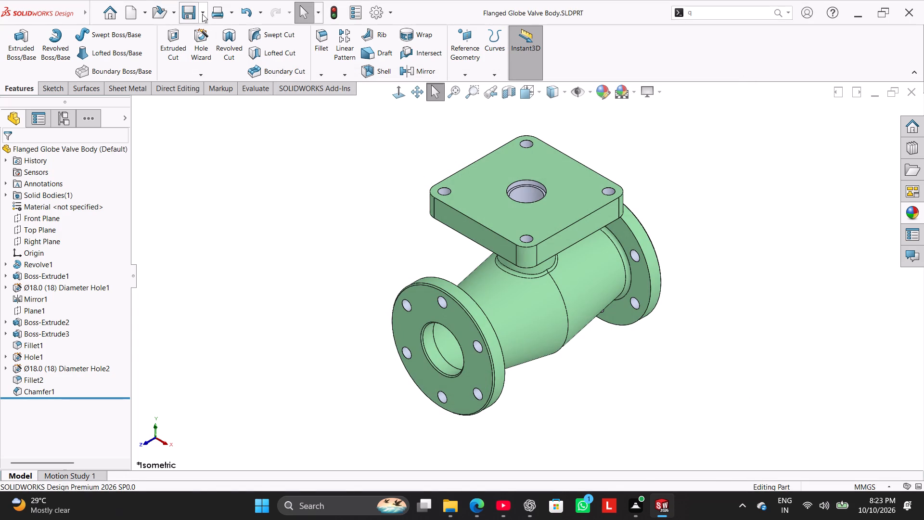
left_click(214, 41)
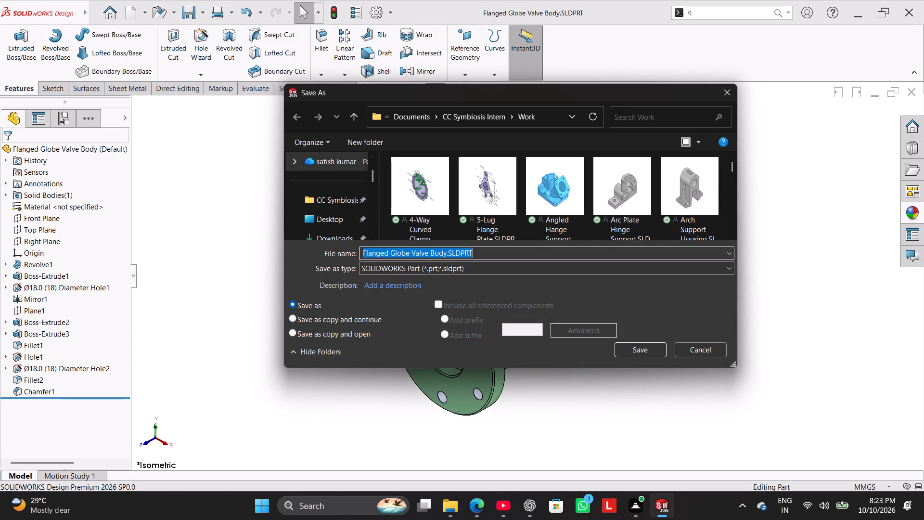
left_click(421, 269)
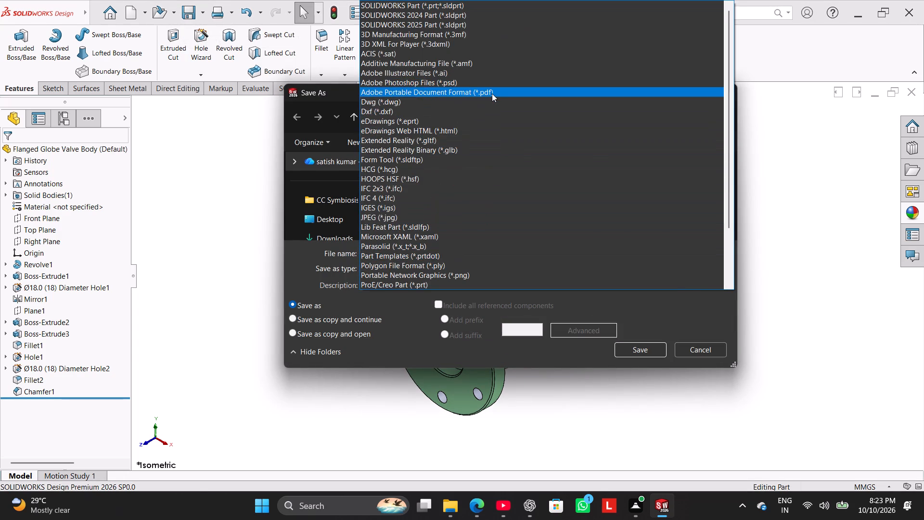
left_click(492, 93)
left_click(641, 373)
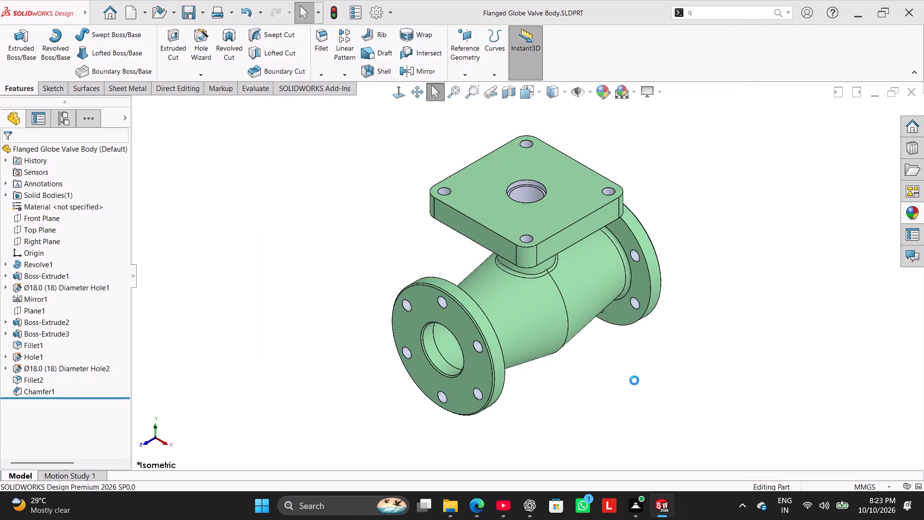